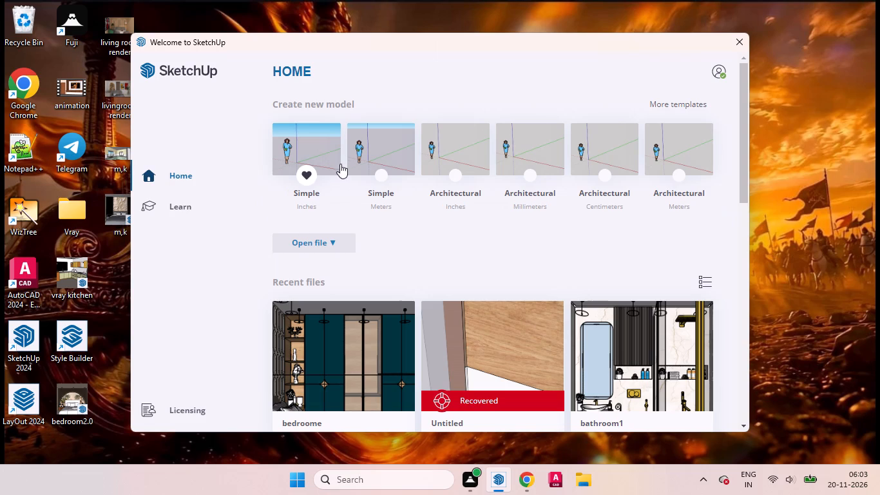
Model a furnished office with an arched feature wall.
Create a new model from the Simple template in inches.
{"action": "left_click", "coordinate": [318, 144]}
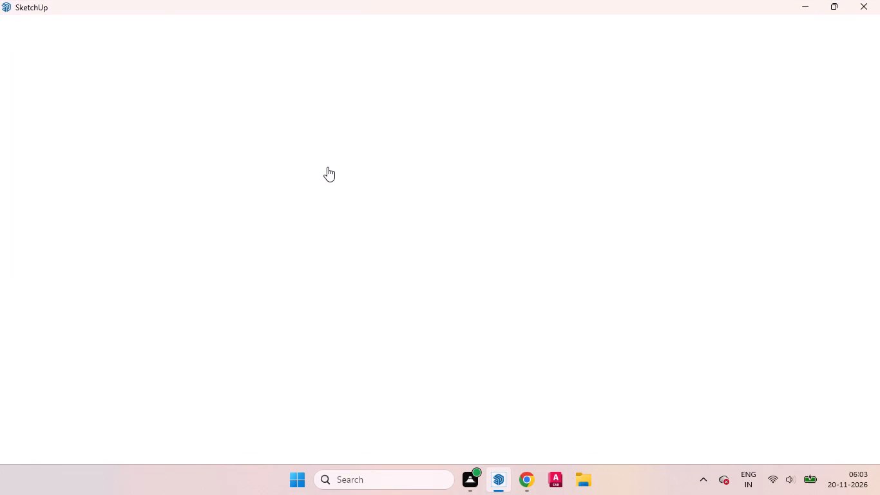
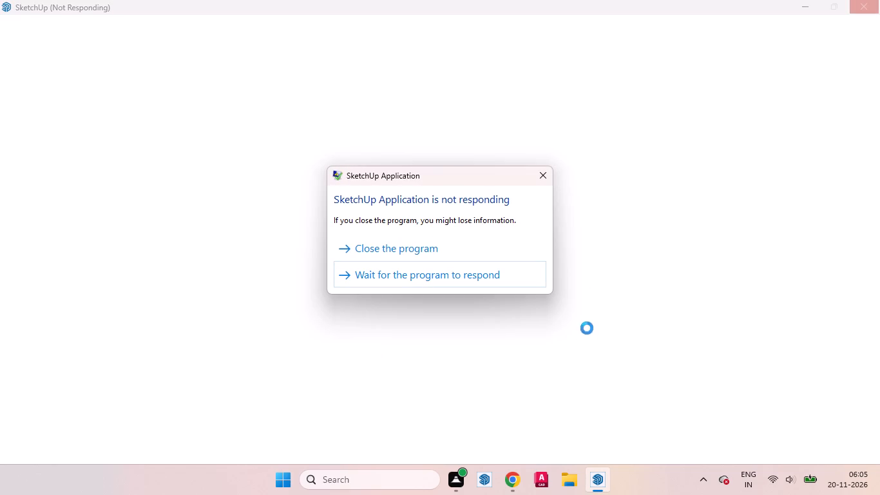
Force the unresponsive SketchUp application to close instead of waiting for it to respond.
{"action": "left_click", "coordinate": [455, 245]}
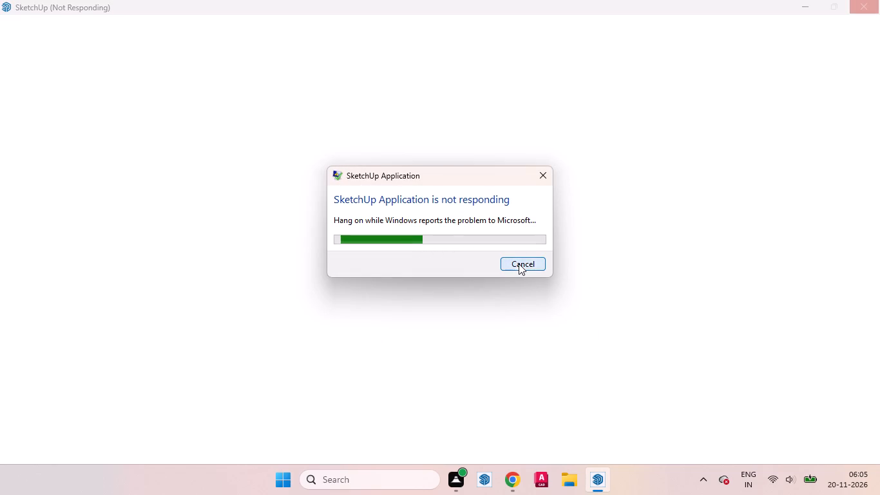
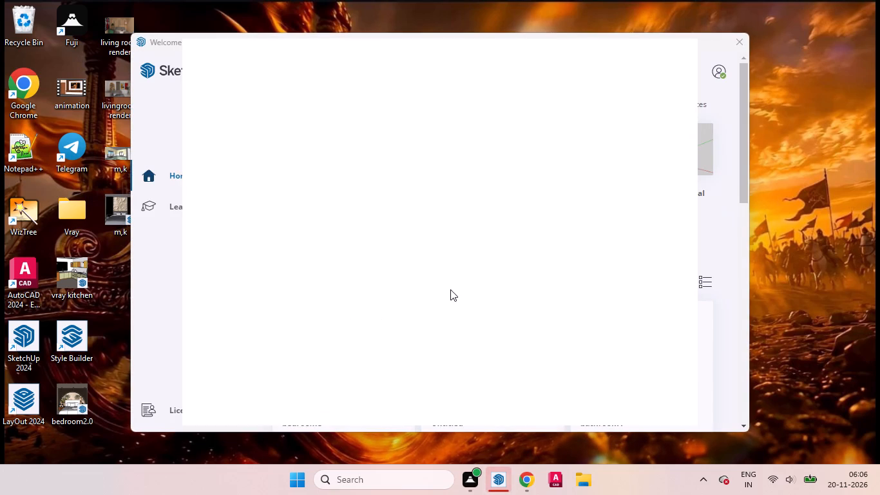
Bring the Welcome to SketchUp window forward from behind the blank white window.
{"action": "left_click", "coordinate": [729, 92]}
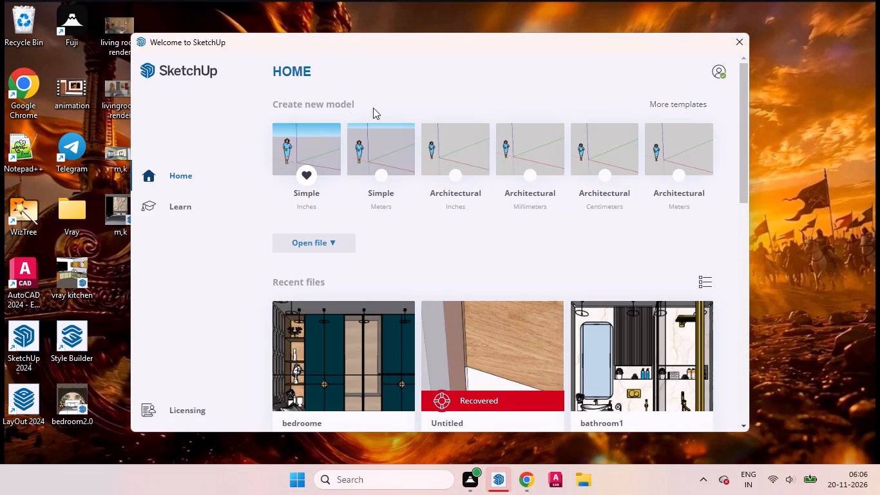
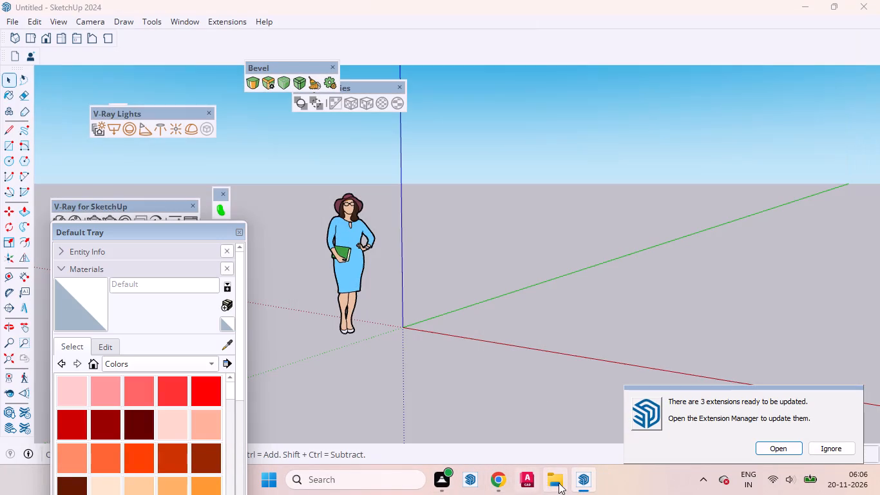
Ignore the offered extension updates.
{"action": "left_click", "coordinate": [828, 450]}
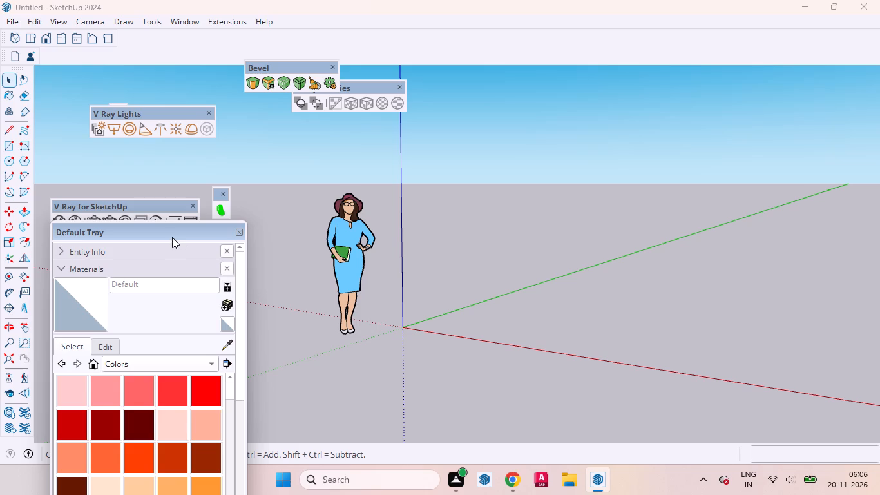
Move the floating Default Tray off the V-Ray toolbar to the opposite side of the drawing area.
{"action": "left_click_drag", "start_coordinate": [172, 237], "coordinate": [745, 113]}
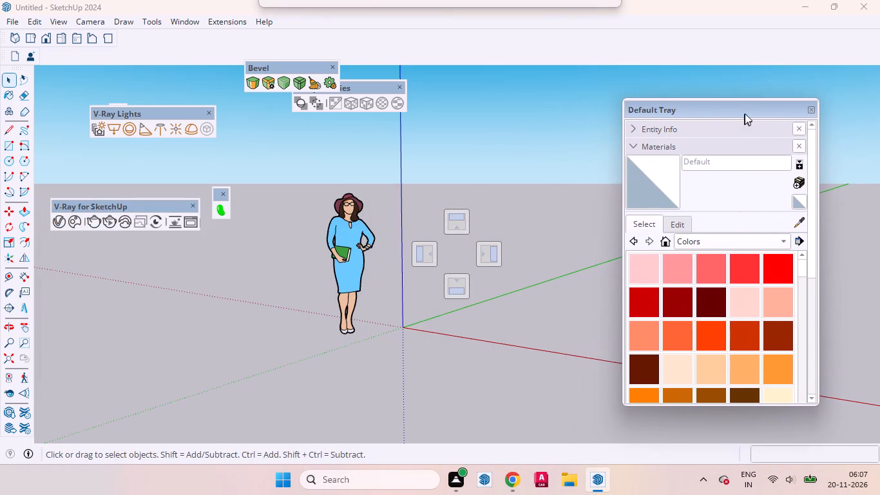
{"action": "left_click_drag", "start_coordinate": [745, 113], "coordinate": [776, 102]}
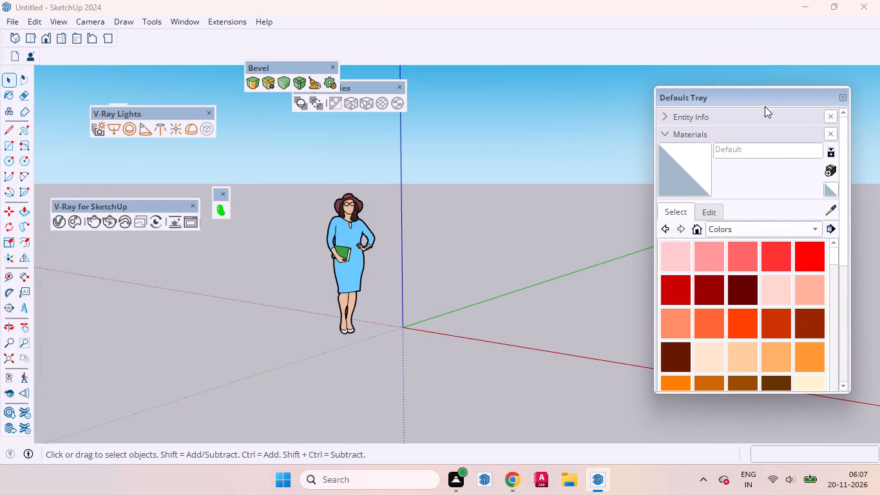
{"action": "left_click_drag", "start_coordinate": [761, 98], "coordinate": [792, 93]}
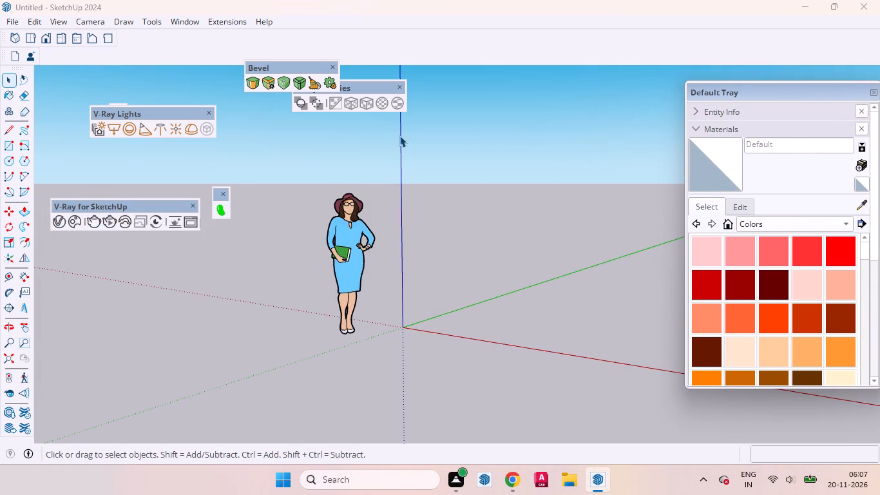
Erase the default scale figure of the woman from the model.
{"action": "left_click", "coordinate": [341, 242]}
{"action": "right_click", "coordinate": [341, 242]}
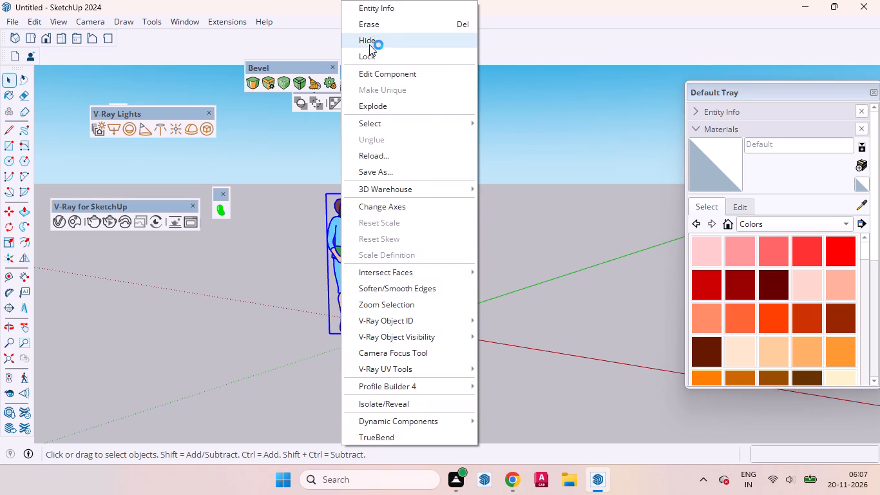
{"action": "left_click", "coordinate": [372, 28]}
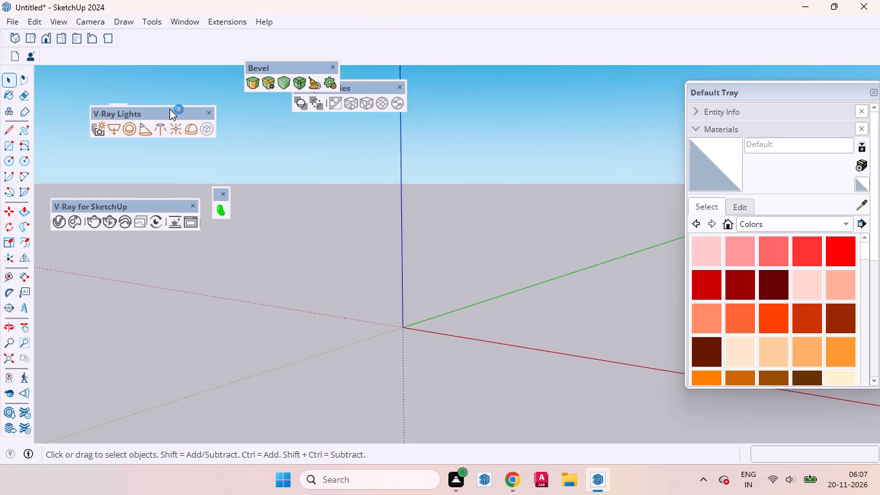
Reposition the floating V-Ray Lights toolbar and the small toolbar hidden behind it, away from the centre of the drawing area.
{"action": "left_click_drag", "start_coordinate": [169, 110], "coordinate": [163, 122]}
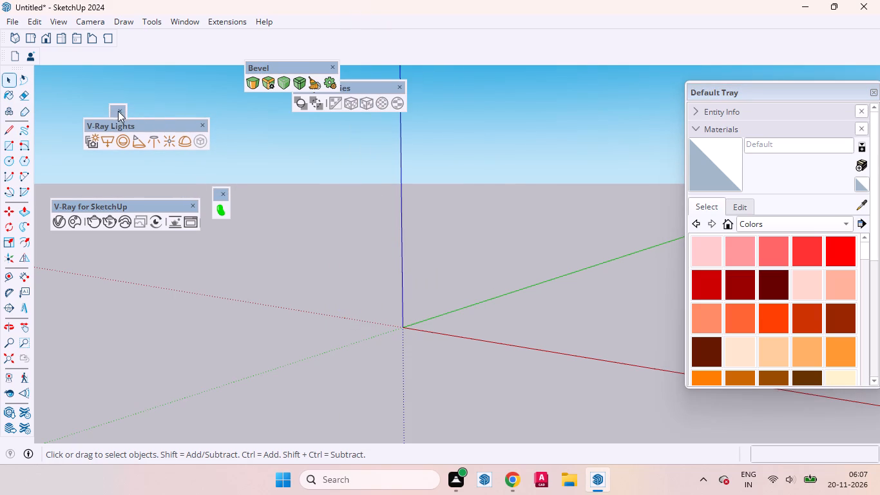
{"action": "left_click_drag", "start_coordinate": [111, 107], "coordinate": [149, 70]}
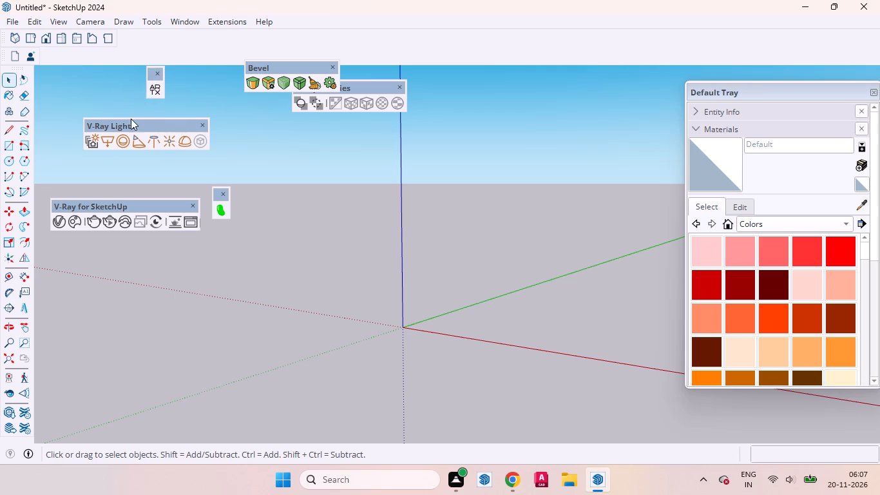
{"action": "left_click_drag", "start_coordinate": [149, 126], "coordinate": [120, 93]}
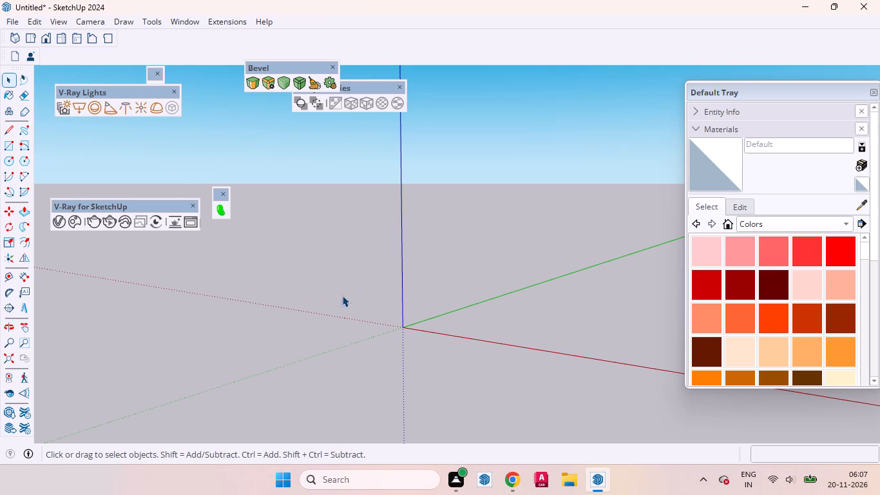
Draw a 12' by 12' rectangle on the ground plane starting at the origin.
{"action": "key", "text": "r"}
{"action": "left_click", "coordinate": [410, 324]}
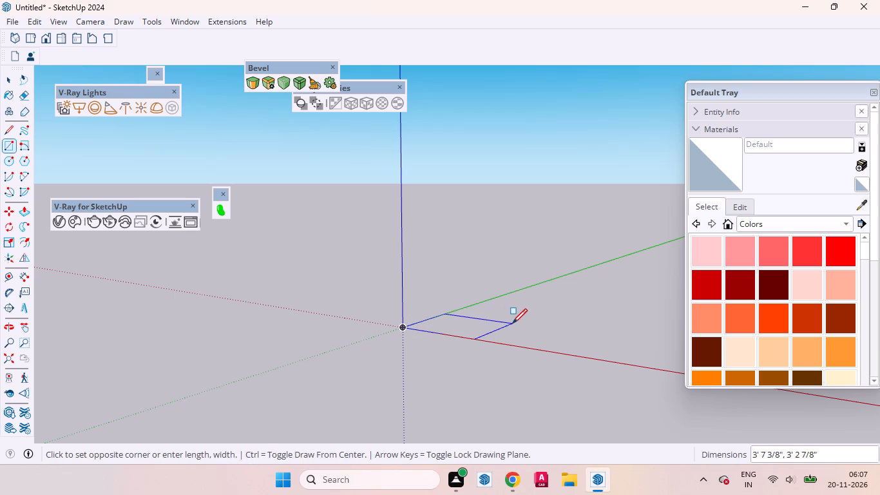
{"action": "type", "text": "12"}
{"action": "type", "text": "',"}
{"action": "type", "text": "12"}
{"action": "key", "text": "apostrophe"}
{"action": "key", "text": "Return"}
{"action": "key", "text": "space"}
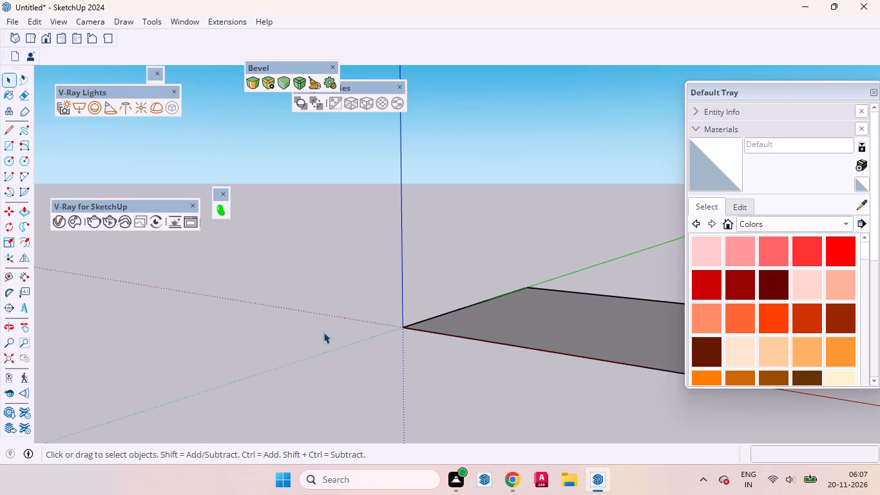
Import the Downloads picture WhatsApp Image 2026-11-19 at 10.27.38 PM as an image, placing it on the red axis just beyond the square.
{"action": "left_click", "coordinate": [12, 18]}
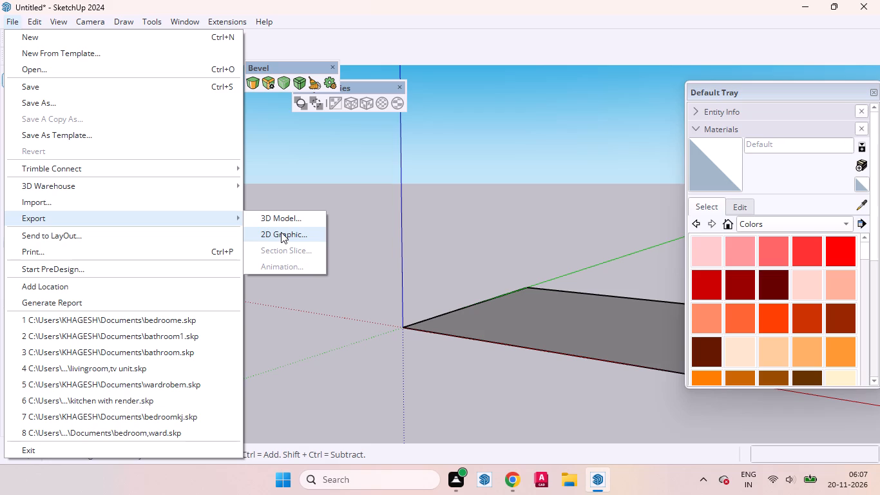
{"action": "left_click", "coordinate": [233, 201]}
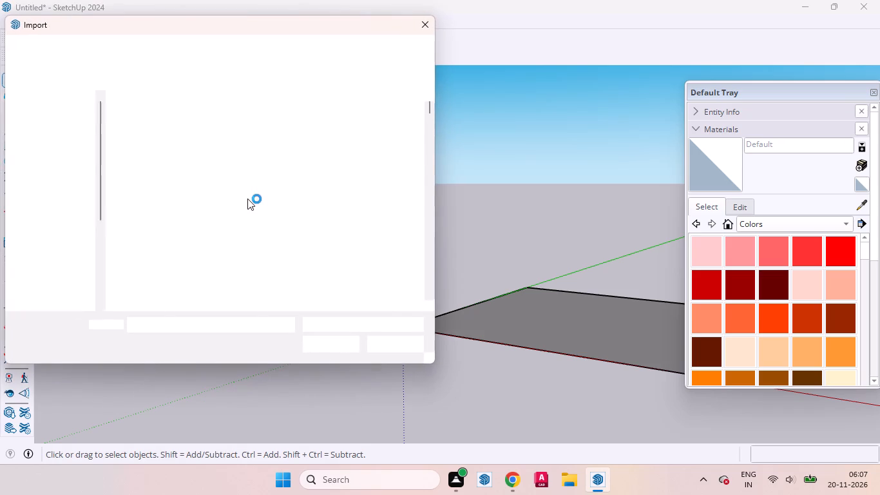
{"action": "left_click", "coordinate": [54, 182]}
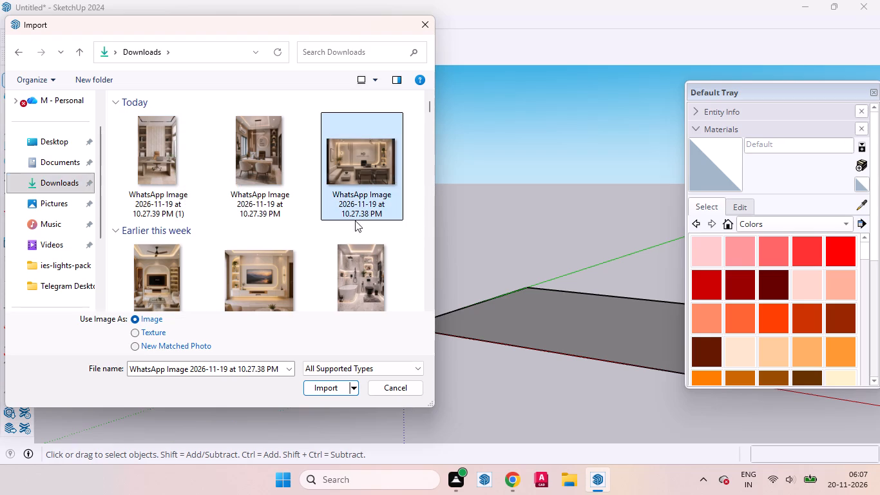
{"action": "left_click", "coordinate": [332, 386]}
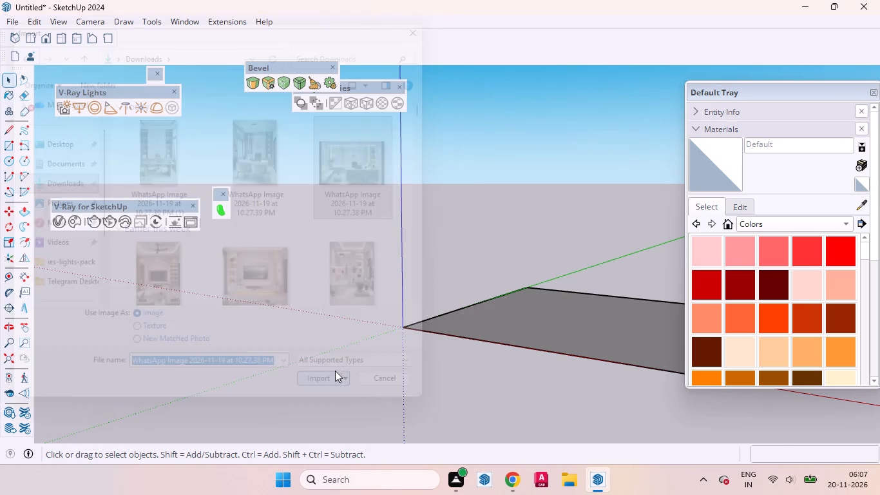
{"action": "scroll", "coordinate": [267, 338], "scroll_direction": "down", "scroll_amount": 12}
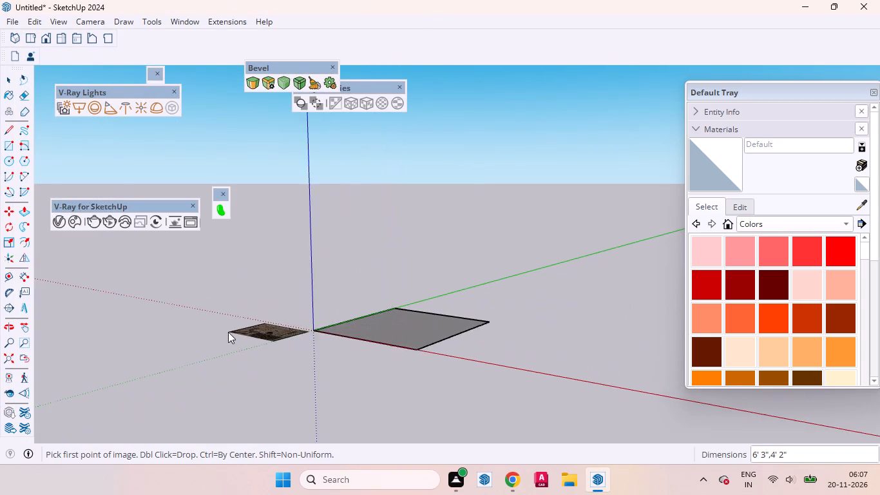
{"action": "scroll", "coordinate": [228, 332], "scroll_direction": "down", "scroll_amount": 3}
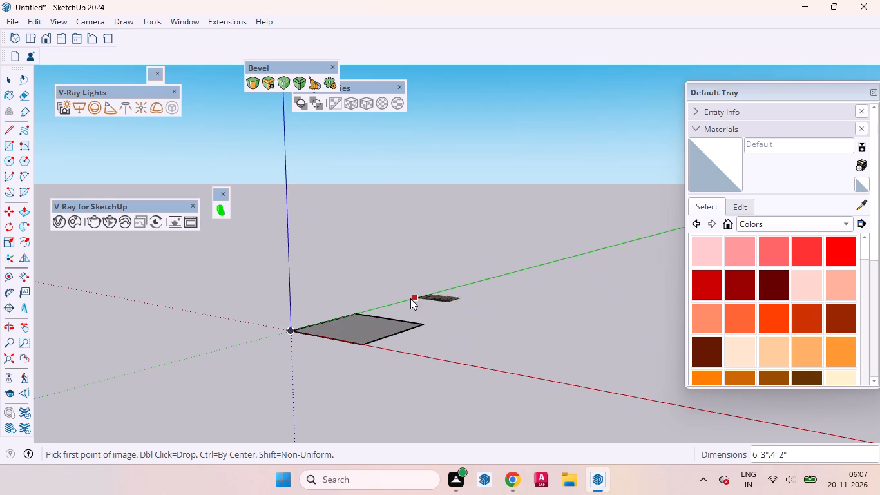
{"action": "left_click", "coordinate": [376, 346]}
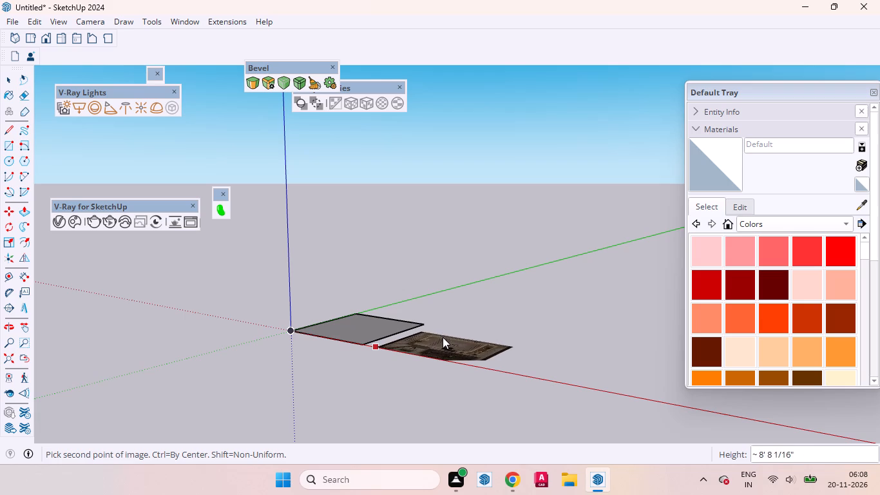
{"action": "left_click", "coordinate": [439, 342]}
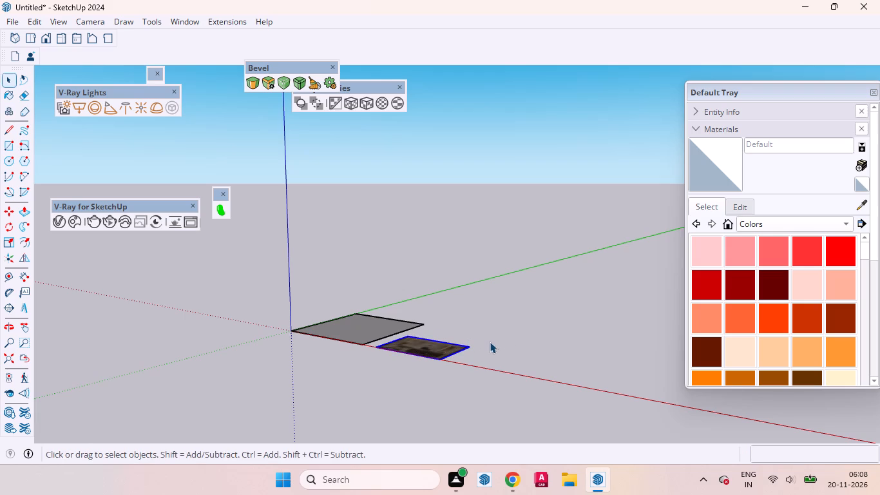
Rotate the imported office image 90 degrees about the red axis from its bottom corner so it stands upright.
{"action": "key", "text": "b"}
{"action": "key", "text": "space"}
{"action": "scroll", "coordinate": [448, 355], "scroll_direction": "up", "scroll_amount": 2}
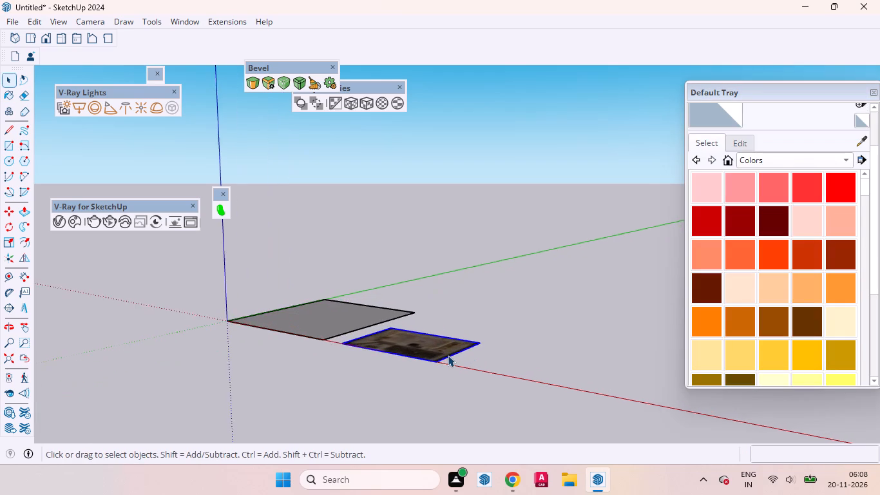
{"action": "scroll", "coordinate": [448, 355], "scroll_direction": "up", "scroll_amount": 4}
{"action": "middle_click_drag", "start_coordinate": [425, 342], "coordinate": [459, 476]}
{"action": "scroll", "coordinate": [381, 318], "scroll_direction": "down", "scroll_amount": 6}
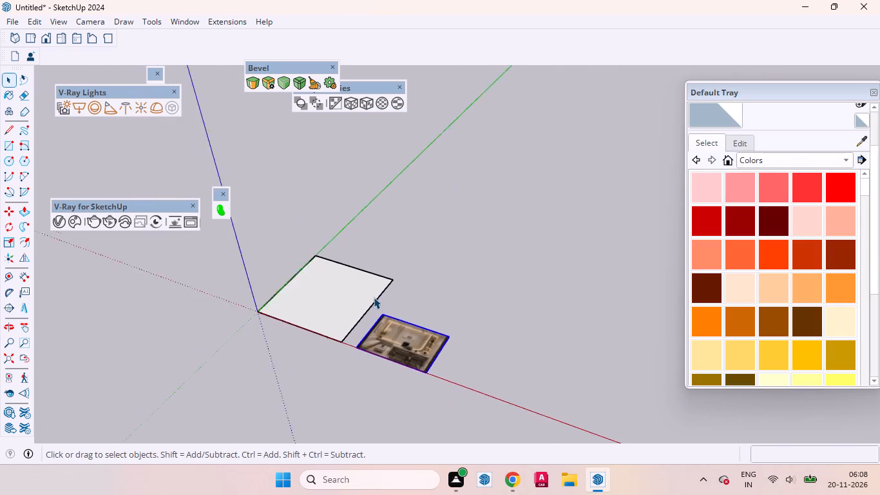
{"action": "scroll", "coordinate": [374, 297], "scroll_direction": "down", "scroll_amount": 1}
{"action": "scroll", "coordinate": [422, 354], "scroll_direction": "up", "scroll_amount": 13}
{"action": "middle_click_drag", "start_coordinate": [397, 373], "coordinate": [240, 406]}
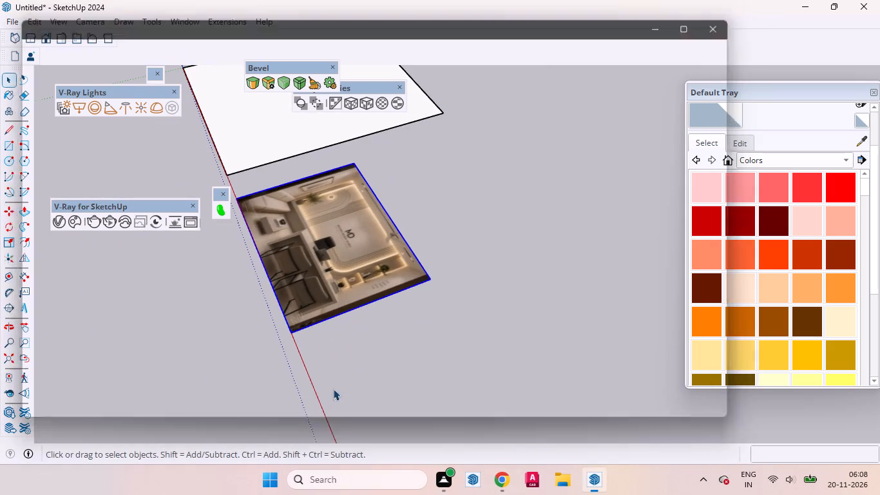
{"action": "key", "text": "q"}
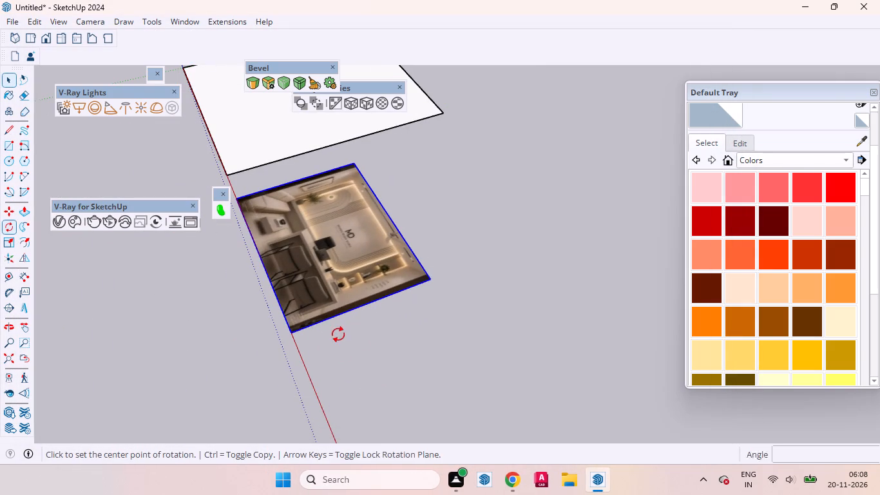
{"action": "key", "text": "Left"}
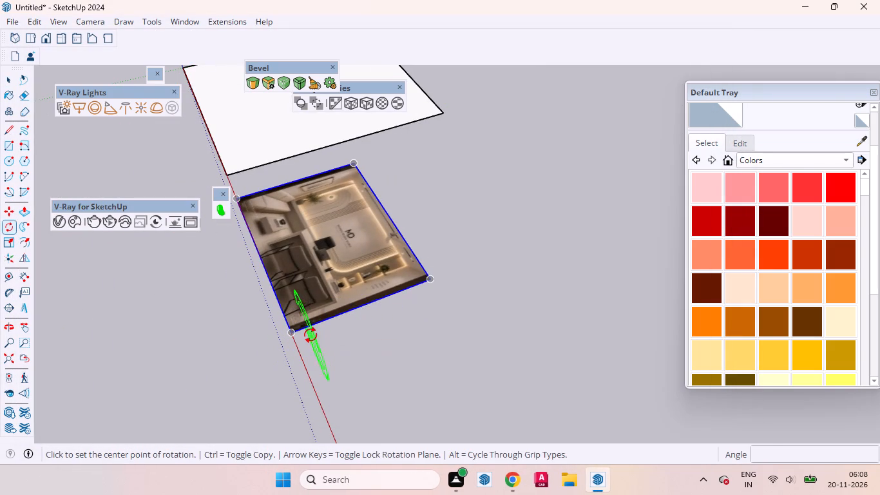
{"action": "key", "text": "Right"}
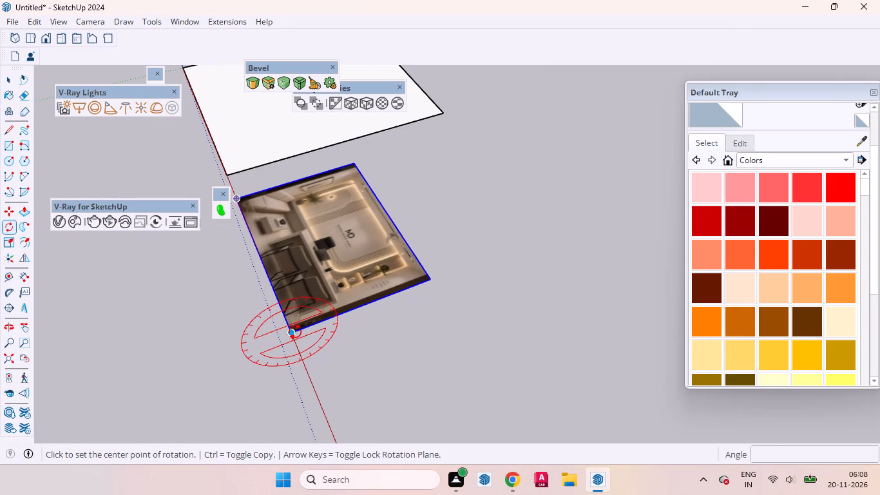
{"action": "left_click", "coordinate": [295, 332]}
{"action": "left_click", "coordinate": [429, 278]}
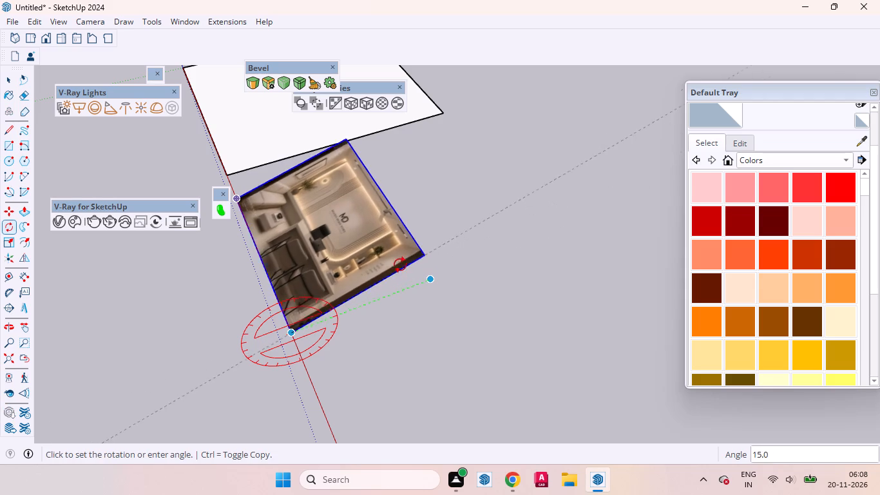
{"action": "type", "text": "90"}
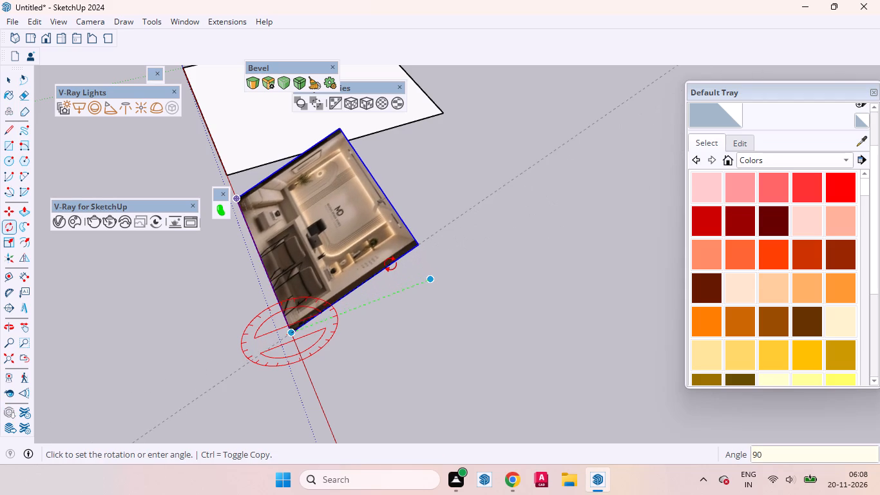
{"action": "key", "text": "Return"}
{"action": "key", "text": "space"}
{"action": "left_click", "coordinate": [388, 283]}
Move the upright reference image back from the red axis by about 8' 9 7/8", beside the square's far edge.
{"action": "middle_click_drag", "start_coordinate": [309, 298], "coordinate": [504, 213]}
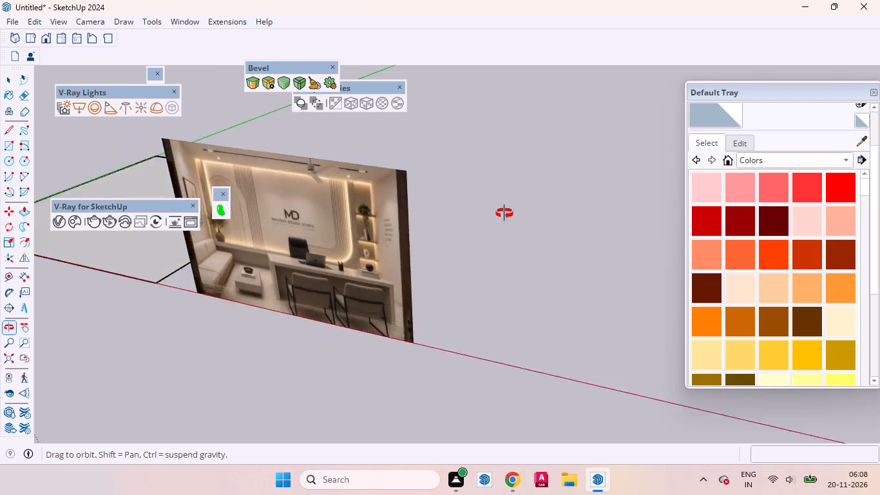
{"action": "middle_click_drag", "start_coordinate": [504, 213], "coordinate": [578, 166]}
{"action": "left_click", "coordinate": [291, 243]}
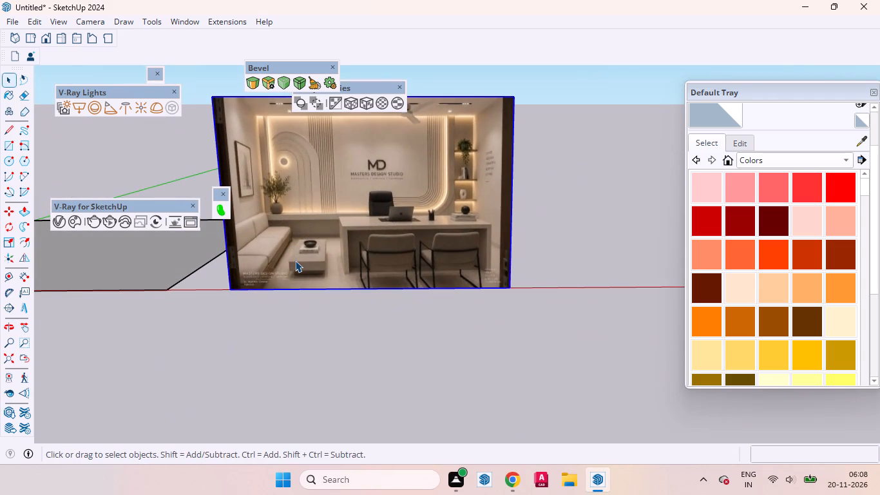
{"action": "key", "text": "m"}
{"action": "left_click", "coordinate": [229, 289]}
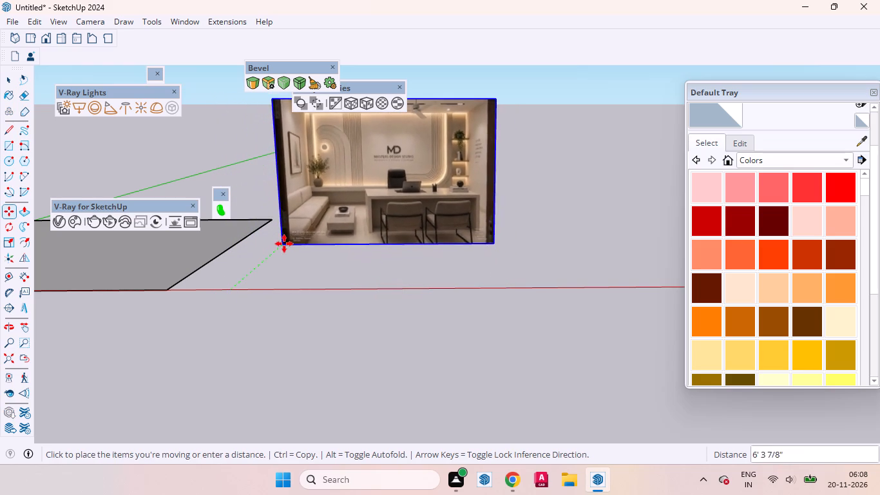
{"action": "left_click", "coordinate": [300, 236]}
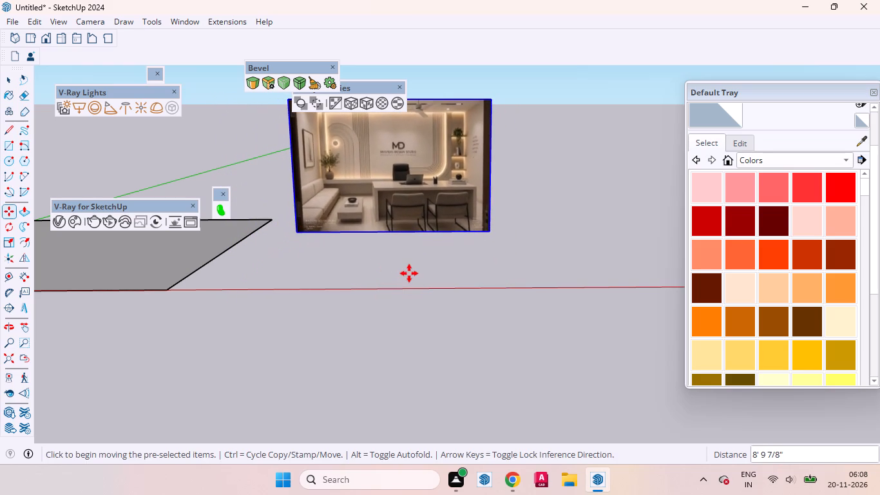
{"action": "key", "text": "space"}
{"action": "left_click", "coordinate": [435, 278]}
Push/Pull the 12' by 12' floor face up 6" to make a slab.
{"action": "scroll", "coordinate": [557, 354], "scroll_direction": "down", "scroll_amount": 8}
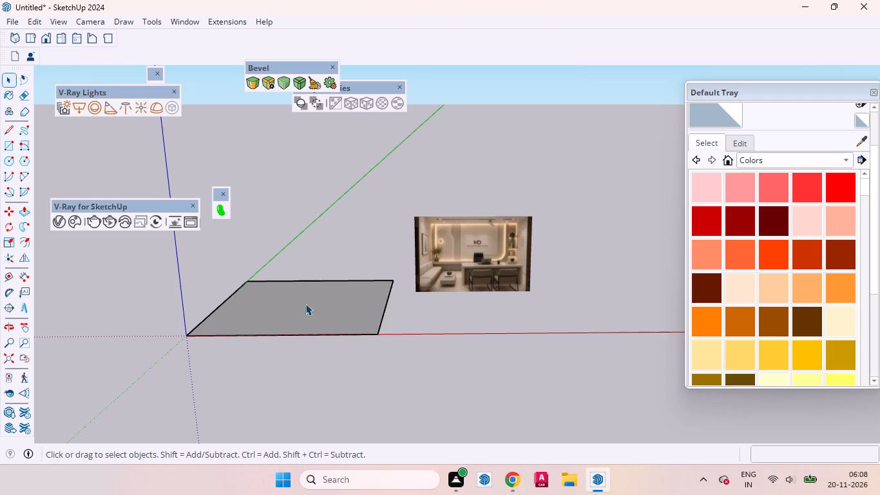
{"action": "scroll", "coordinate": [305, 304], "scroll_direction": "up", "scroll_amount": 3}
{"action": "scroll", "coordinate": [429, 266], "scroll_direction": "up", "scroll_amount": 5}
{"action": "middle_click", "coordinate": [517, 289]}
{"action": "scroll", "coordinate": [318, 302], "scroll_direction": "up", "scroll_amount": 3}
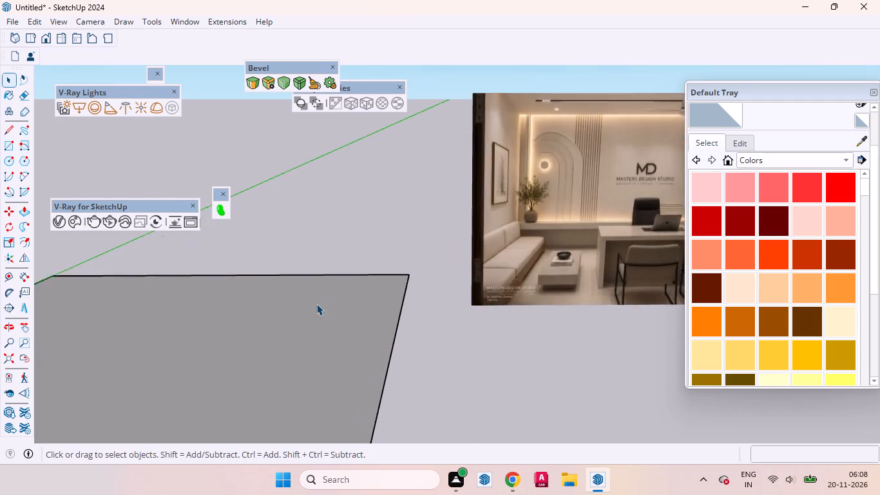
{"action": "scroll", "coordinate": [358, 308], "scroll_direction": "down", "scroll_amount": 7}
{"action": "left_click", "coordinate": [329, 335]}
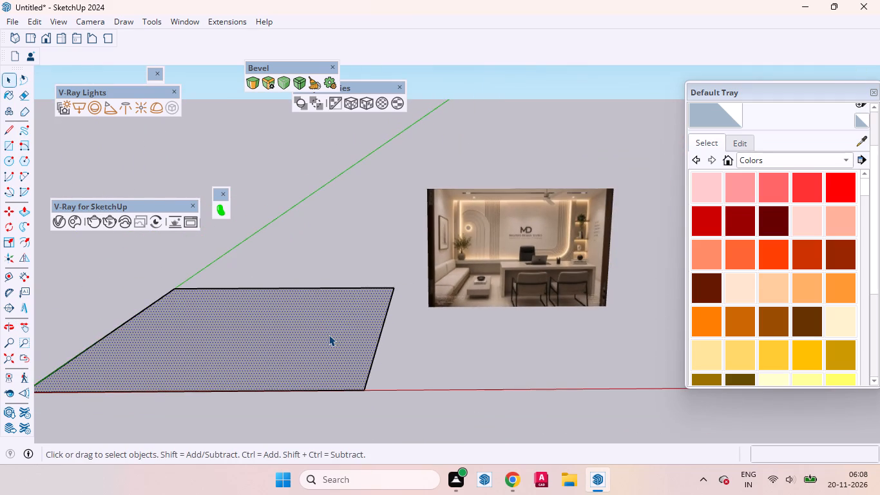
{"action": "key", "text": "p"}
{"action": "key", "text": "p"}
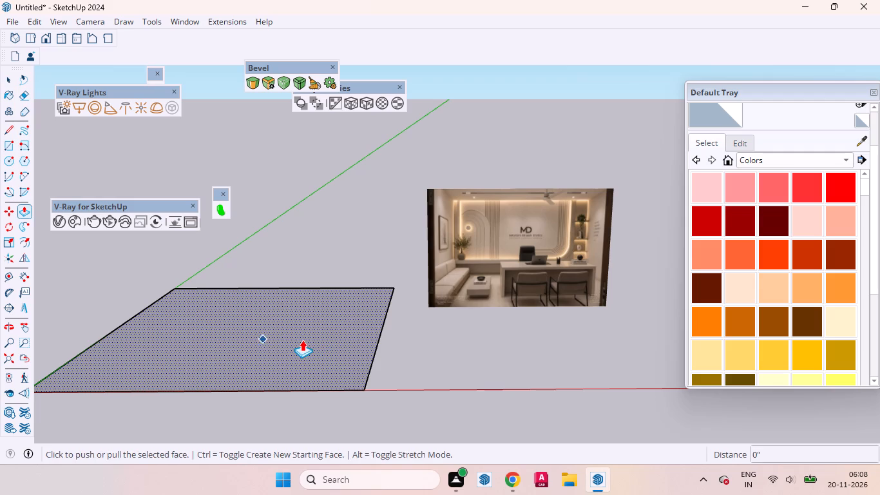
{"action": "left_click", "coordinate": [302, 340]}
{"action": "key", "text": "6"}
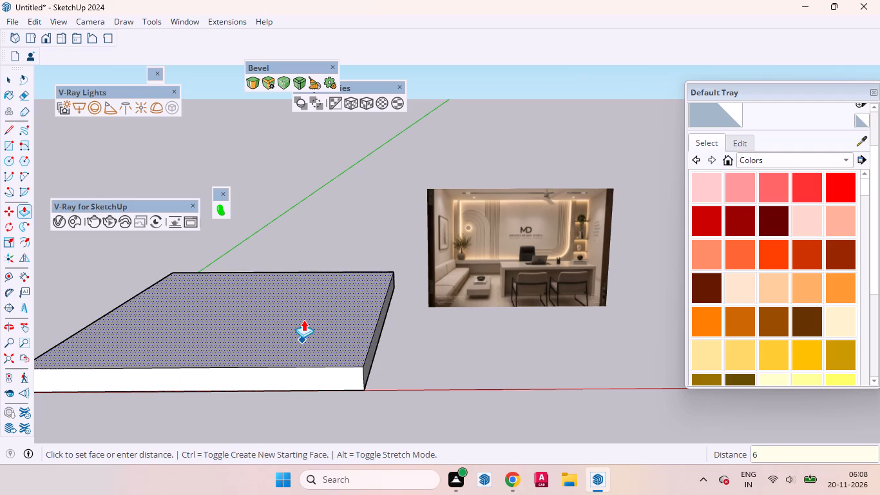
{"action": "key", "text": "Return"}
{"action": "key", "text": "space"}
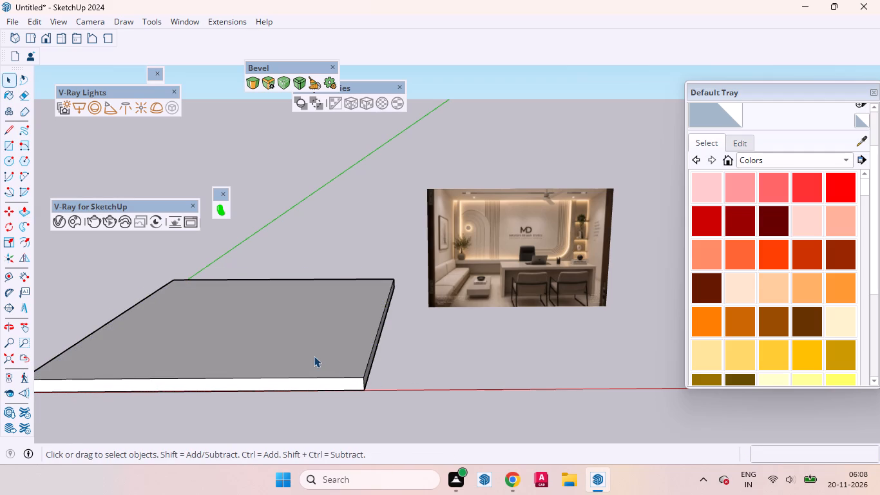
Make the whole floor slab, with all its faces and edges, a group.
{"action": "triple_click", "coordinate": [314, 356]}
{"action": "triple_click", "coordinate": [314, 356]}
{"action": "triple_click", "coordinate": [314, 356]}
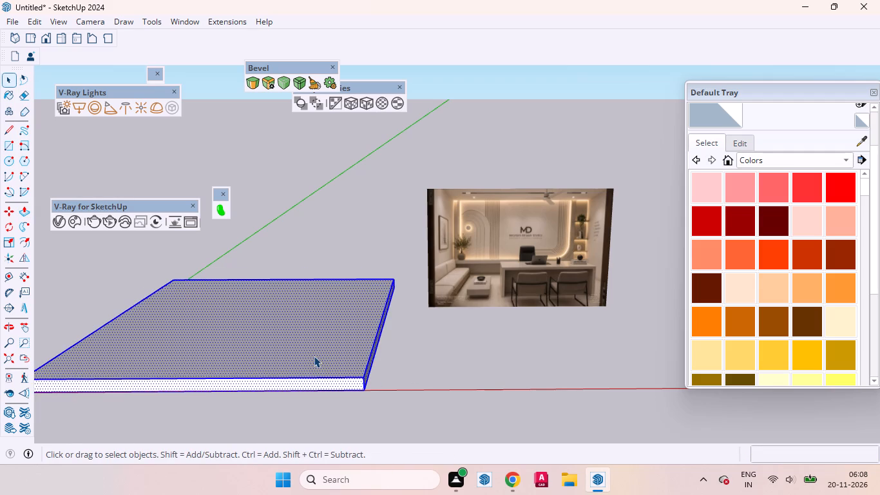
{"action": "left_click", "coordinate": [314, 356]}
{"action": "right_click", "coordinate": [314, 356]}
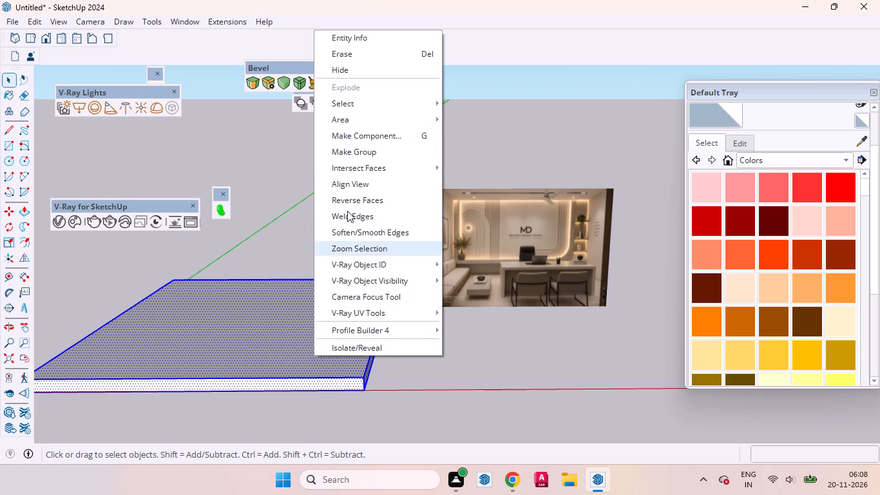
{"action": "left_click", "coordinate": [358, 147]}
{"action": "left_click", "coordinate": [423, 360]}
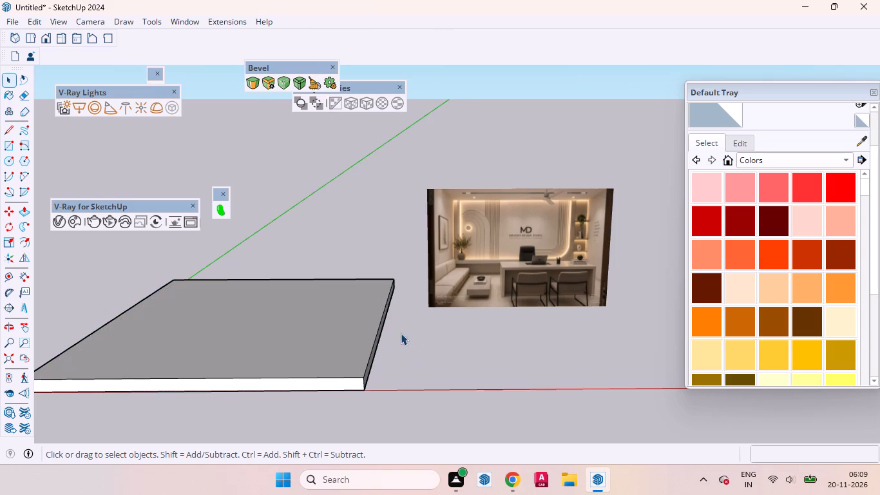
Place a guide line 4.5" inside the slab's far edge, parallel to the red axis.
{"action": "scroll", "coordinate": [265, 273], "scroll_direction": "up", "scroll_amount": 2}
{"action": "scroll", "coordinate": [332, 333], "scroll_direction": "down", "scroll_amount": 2}
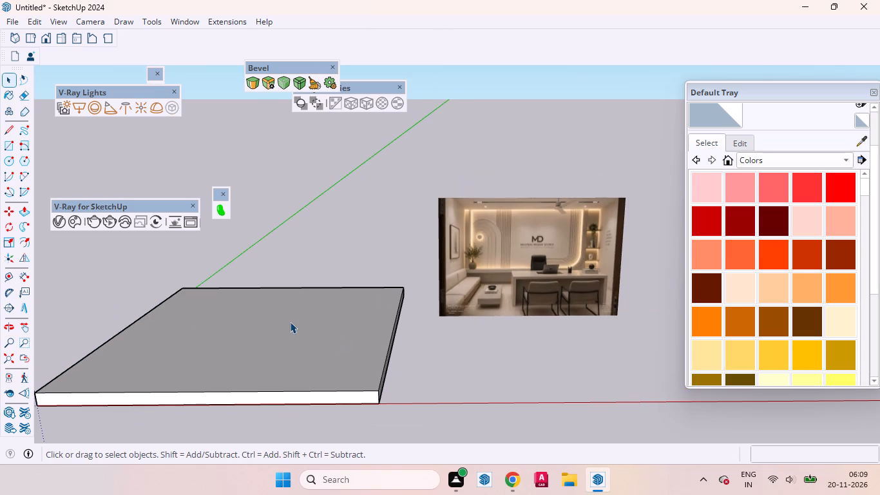
{"action": "middle_click_drag", "start_coordinate": [294, 334], "coordinate": [306, 380]}
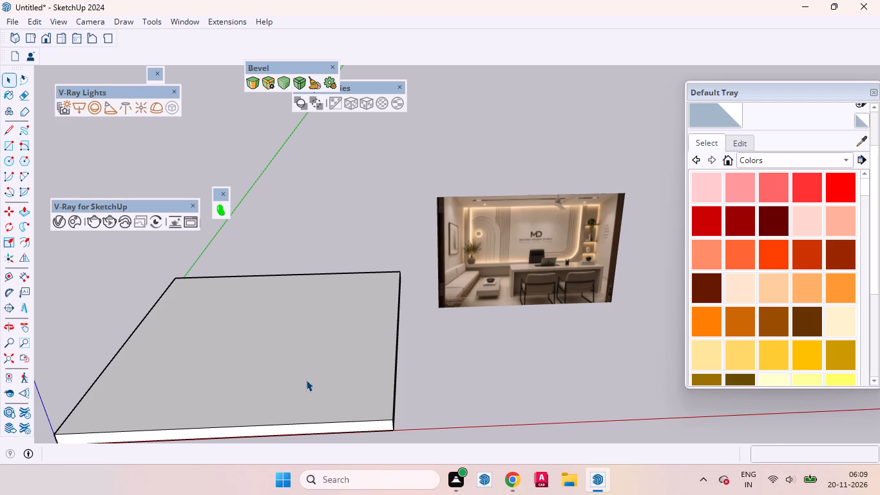
{"action": "key", "text": "t"}
{"action": "left_click", "coordinate": [321, 274]}
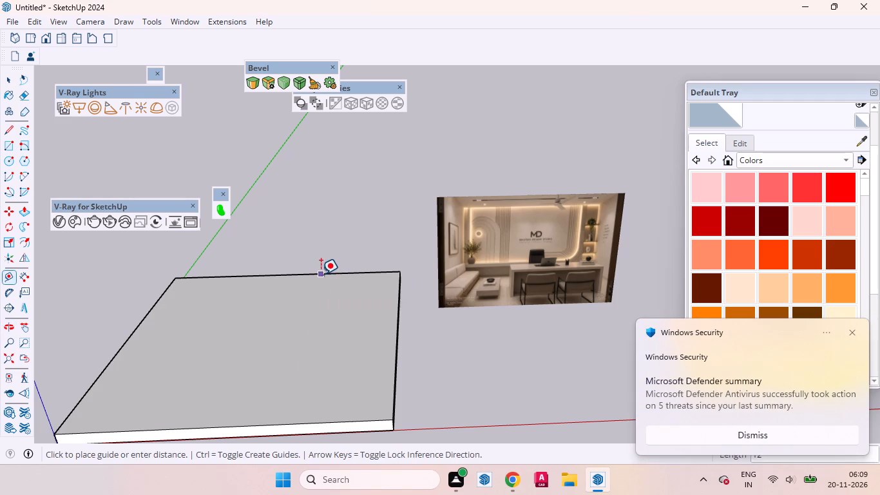
{"action": "key", "text": "4"}
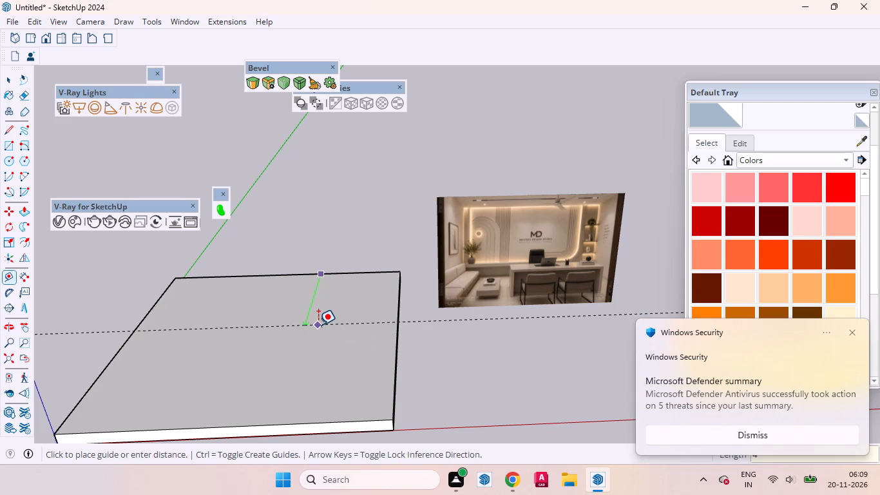
{"action": "type", "text": ".5"}
{"action": "key", "text": "Return"}
{"action": "key", "text": "space"}
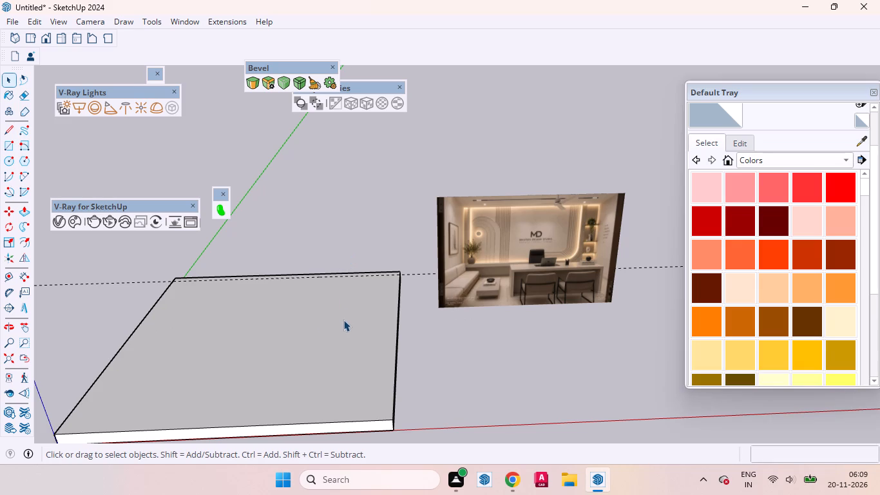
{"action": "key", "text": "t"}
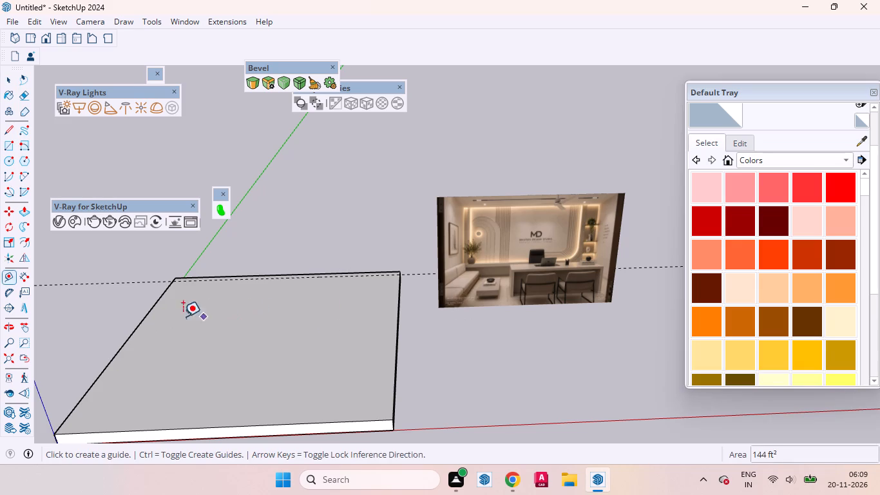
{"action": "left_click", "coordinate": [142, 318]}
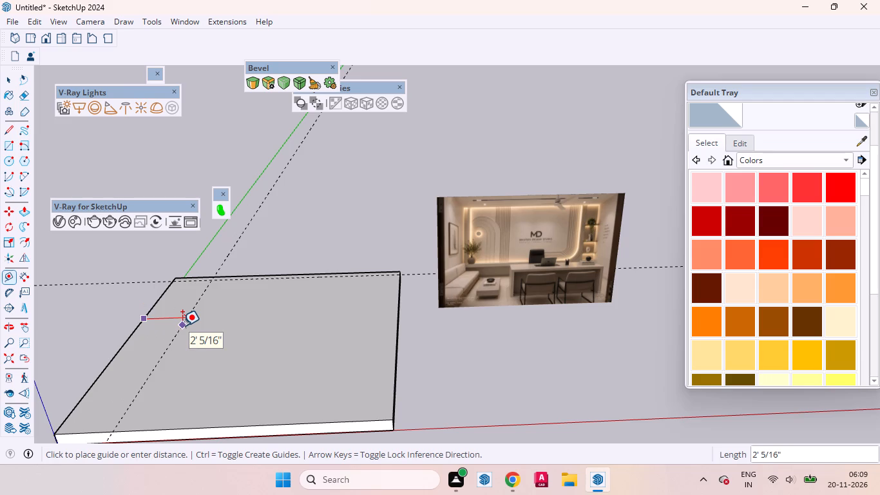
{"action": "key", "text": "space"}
Place a guide line 4.5" inside the slab's edge that runs along the green axis.
{"action": "type", "text": "t"}
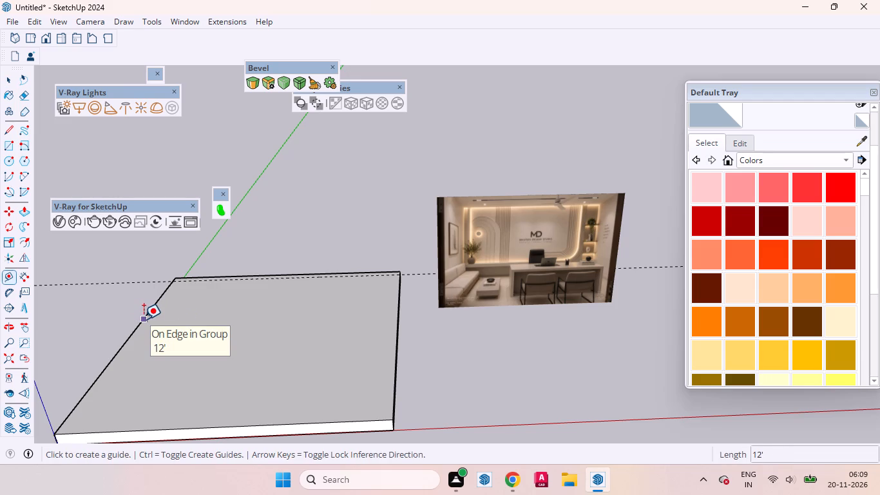
{"action": "left_click", "coordinate": [144, 319]}
{"action": "key", "text": "4"}
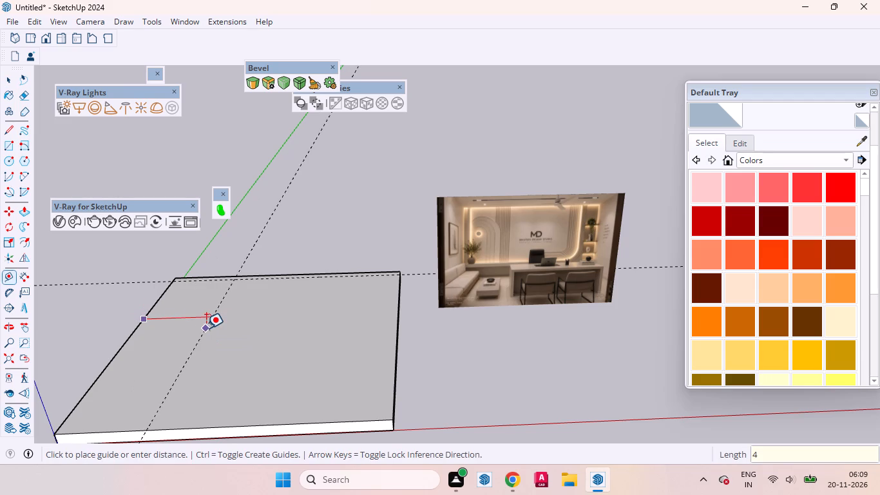
{"action": "type", "text": ".5"}
{"action": "key", "text": "Return"}
{"action": "key", "text": "space"}
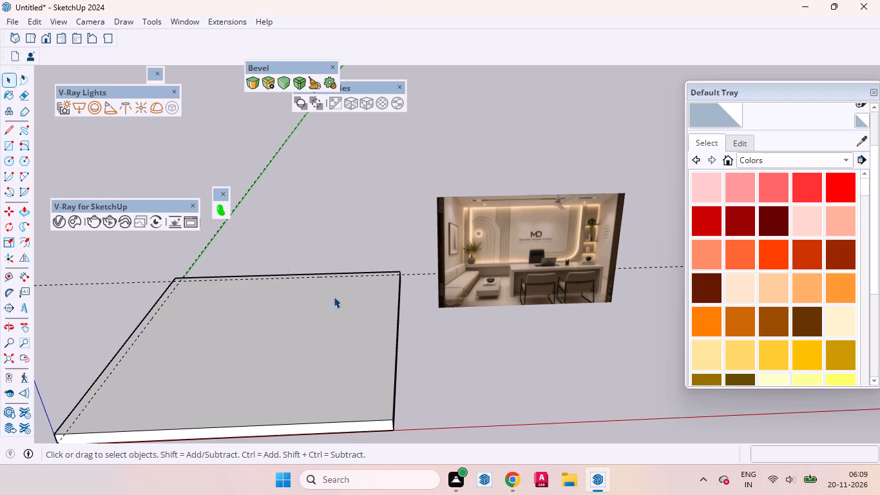
{"action": "right_click", "coordinate": [448, 369]}
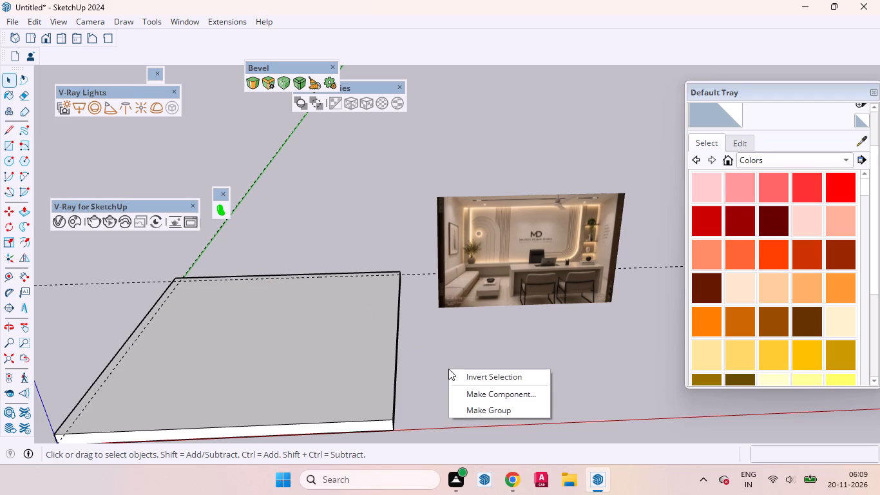
{"action": "left_click", "coordinate": [426, 332]}
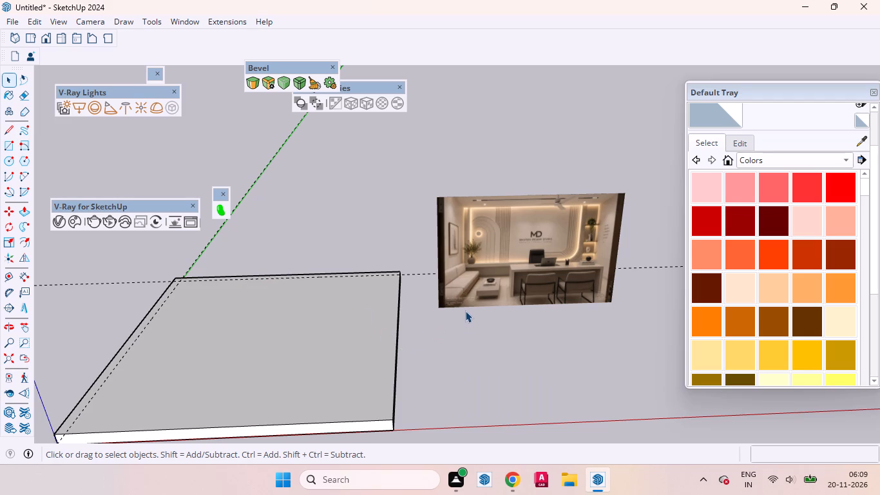
Place a guide line 4.5" inside the slab's edge nearest the reference image, parallel to the green axis.
{"action": "key", "text": "t"}
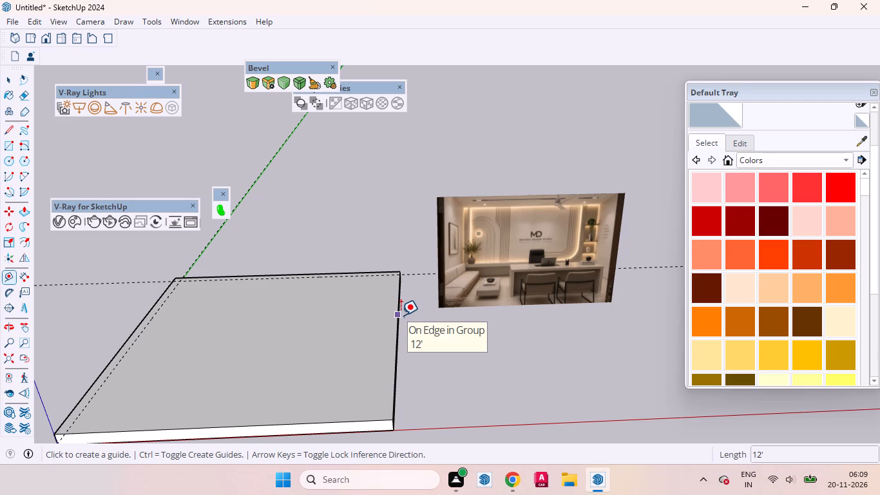
{"action": "left_click", "coordinate": [401, 315]}
{"action": "type", "text": "4."}
{"action": "key", "text": "5"}
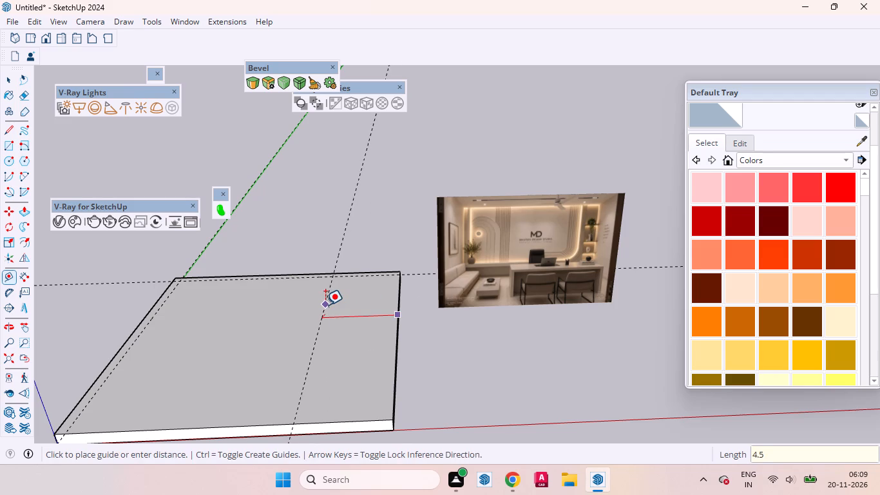
{"action": "key", "text": "Return"}
{"action": "key", "text": "space"}
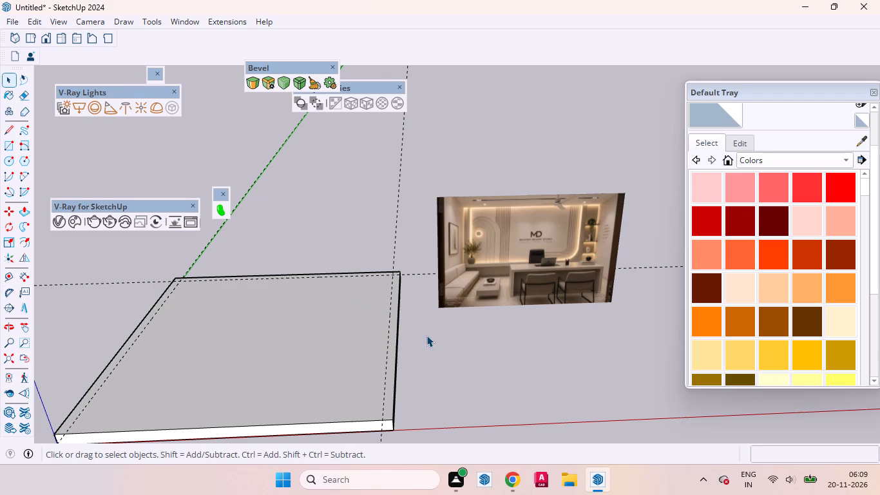
In a new group, draw a wall-base rectangle on the slab between its green-axis edge and the guide, along the full 12' side.
{"action": "right_click", "coordinate": [470, 382]}
{"action": "left_click", "coordinate": [493, 425]}
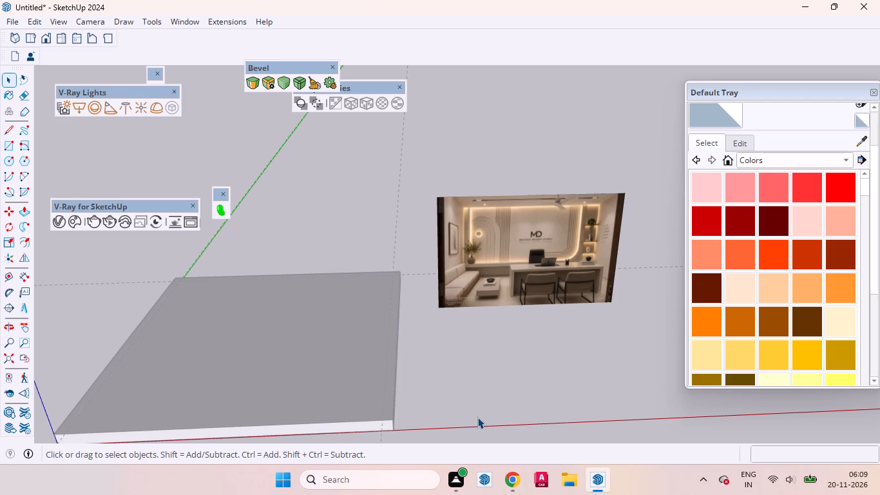
{"action": "middle_click_drag", "start_coordinate": [371, 296], "coordinate": [368, 436]}
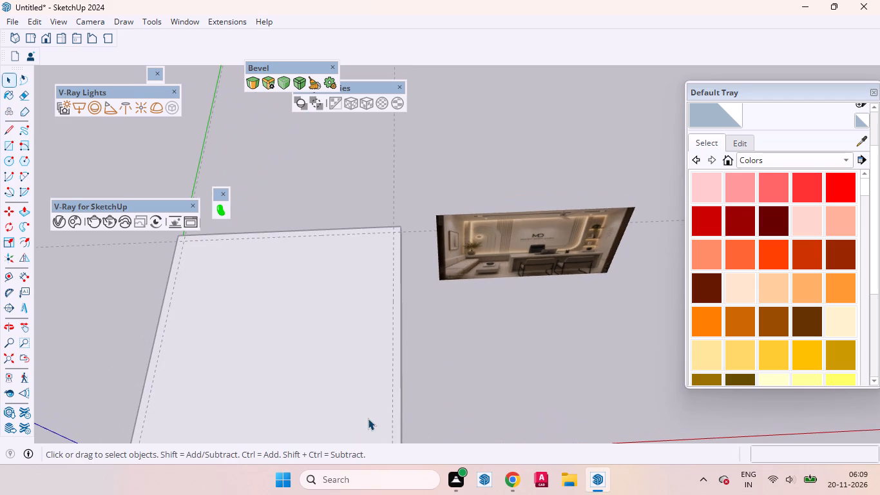
{"action": "key", "text": "r"}
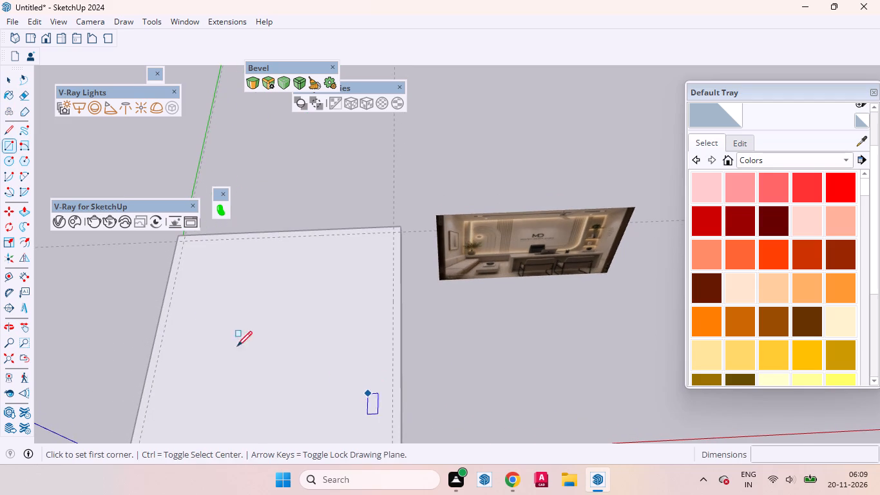
{"action": "left_click", "coordinate": [176, 238]}
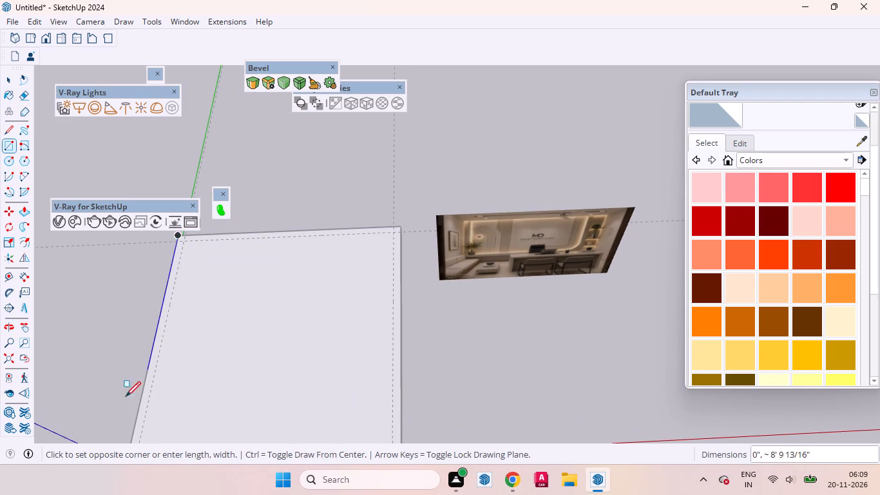
{"action": "scroll", "coordinate": [182, 345], "scroll_direction": "down", "scroll_amount": 6}
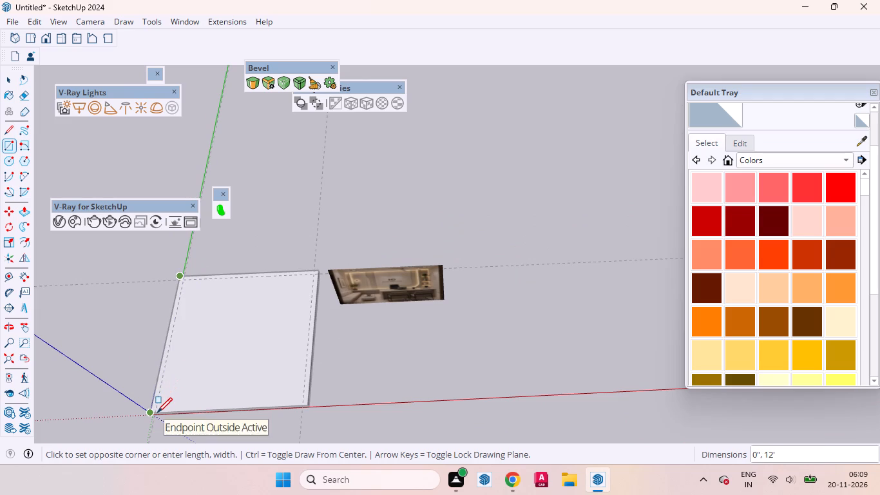
{"action": "left_click", "coordinate": [158, 412]}
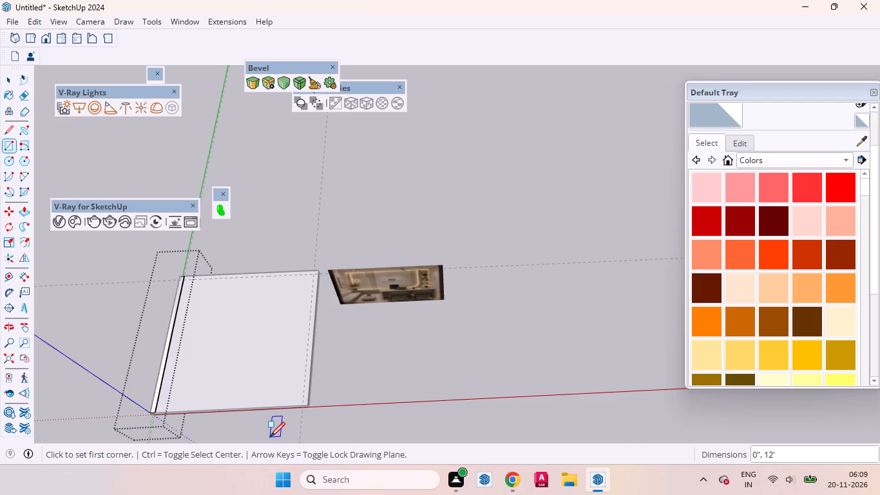
Push/Pull the wall base along the slab's green-axis edge up to 9'4" and close its group.
{"action": "key", "text": "p"}
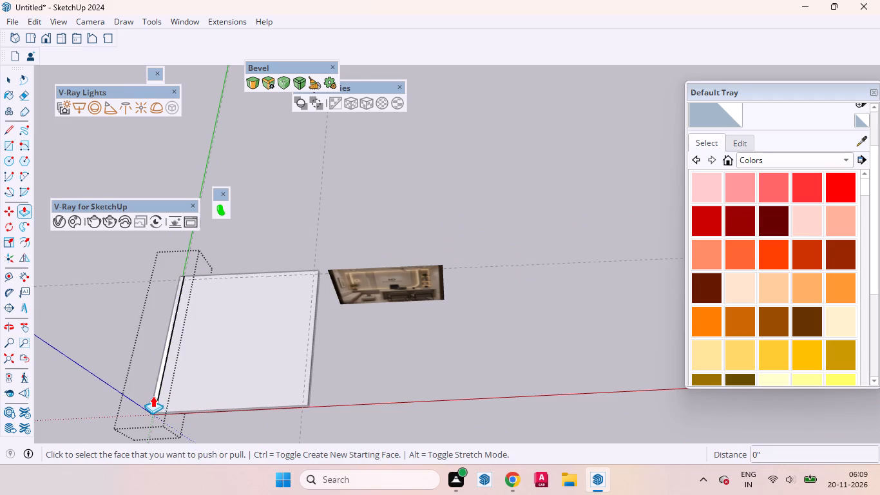
{"action": "left_click", "coordinate": [157, 399]}
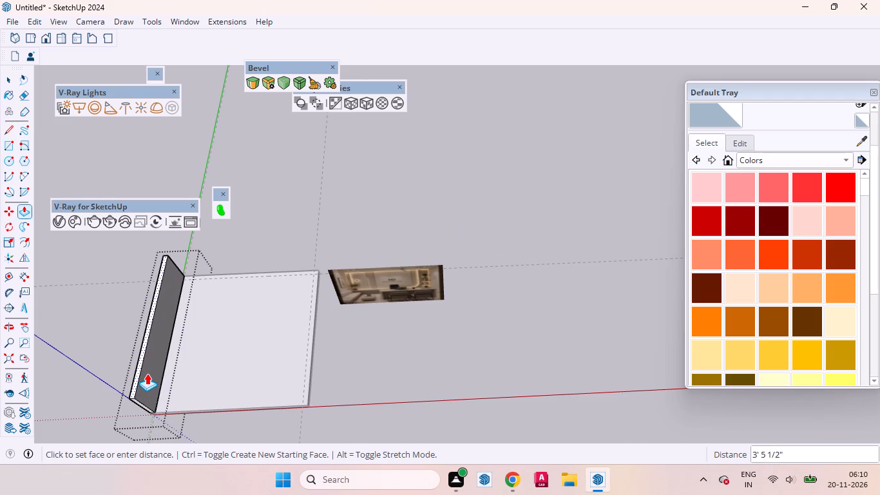
{"action": "type", "text": "9'"}
{"action": "key", "text": "4"}
{"action": "key", "text": "Return"}
{"action": "key", "text": "space"}
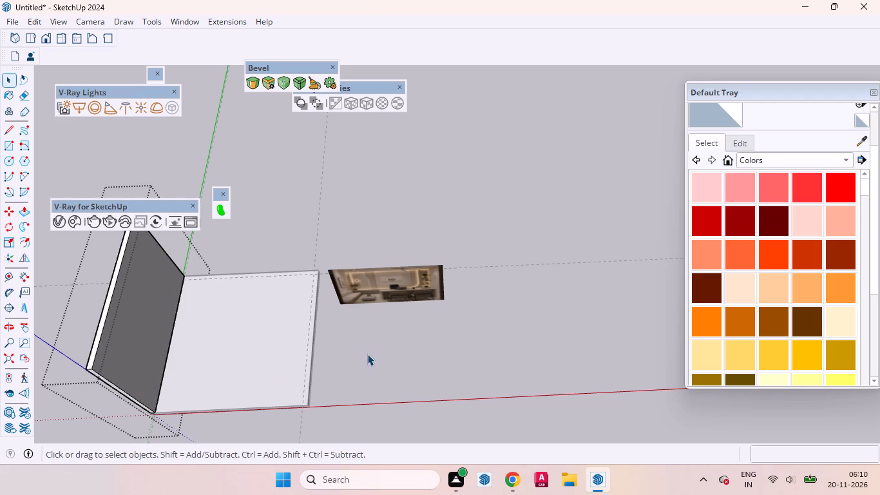
{"action": "left_click", "coordinate": [370, 359]}
In a new group, draw an 11'3" by 4.5" wall-base rectangle along the slab's far edge, ending at the guide near the reference picture.
{"action": "right_click", "coordinate": [291, 251]}
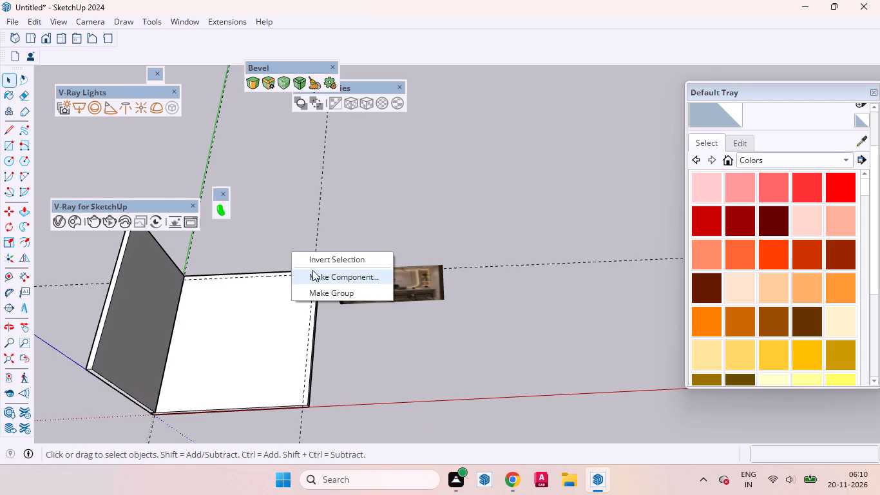
{"action": "left_click", "coordinate": [324, 295]}
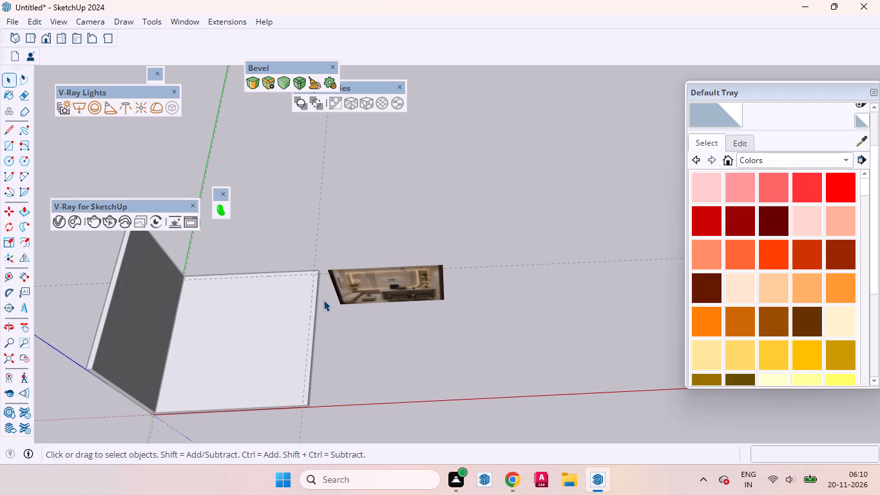
{"action": "key", "text": "r"}
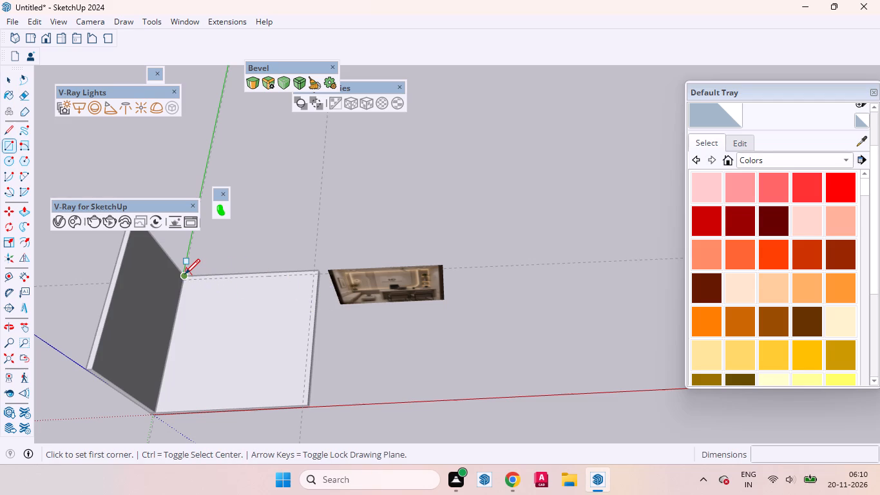
{"action": "left_click", "coordinate": [185, 274]}
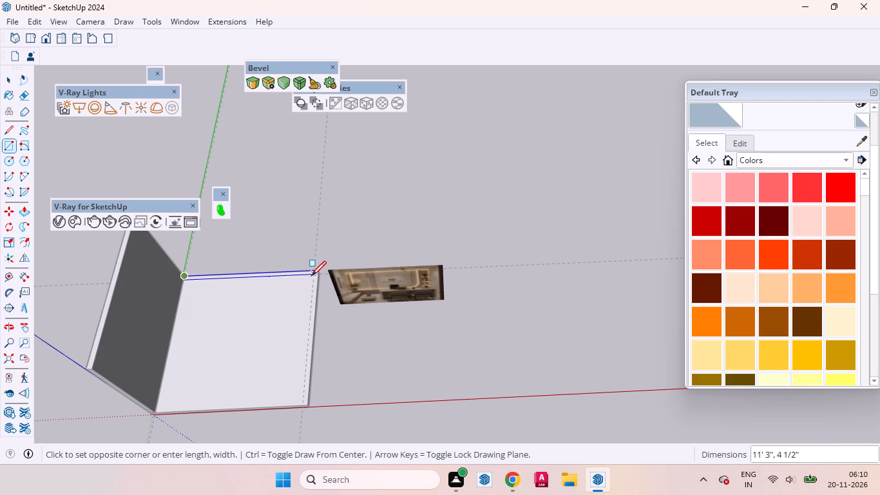
{"action": "left_click", "coordinate": [311, 276]}
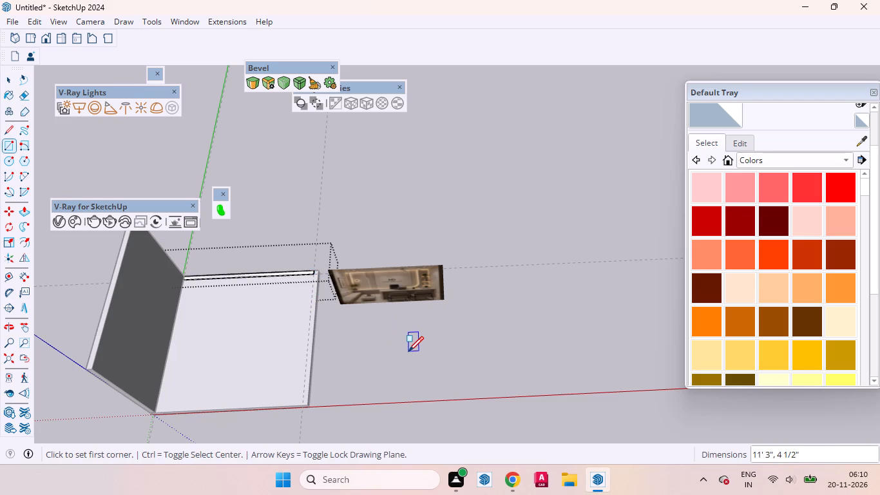
Push/Pull the far wall base up by the same 9'4" as the first wall and close its group.
{"action": "key", "text": "p"}
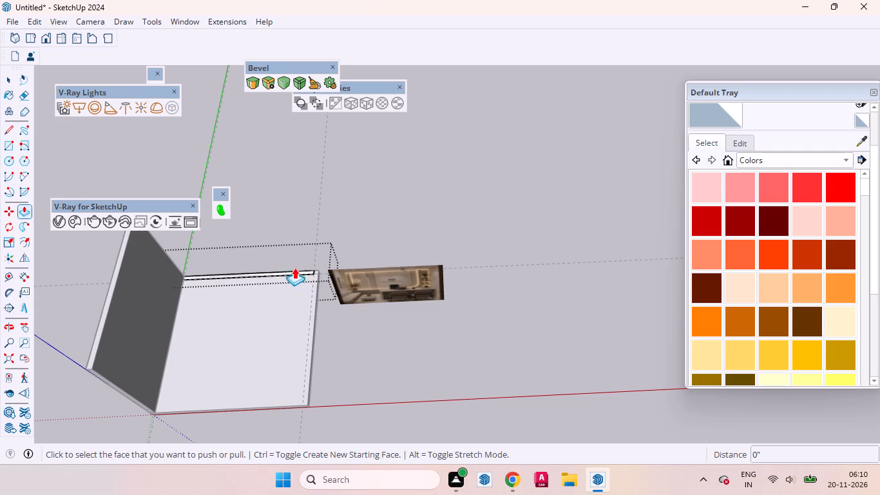
{"action": "double_click", "coordinate": [295, 272]}
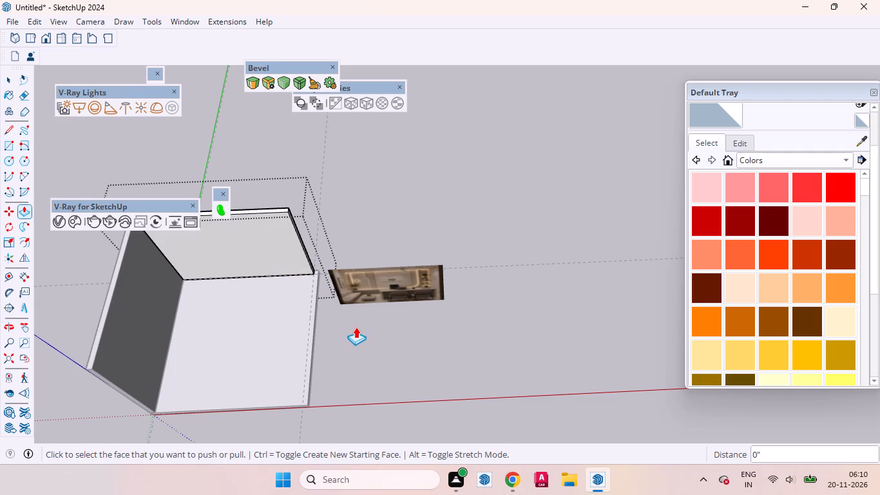
{"action": "key", "text": "space"}
{"action": "left_click", "coordinate": [370, 335]}
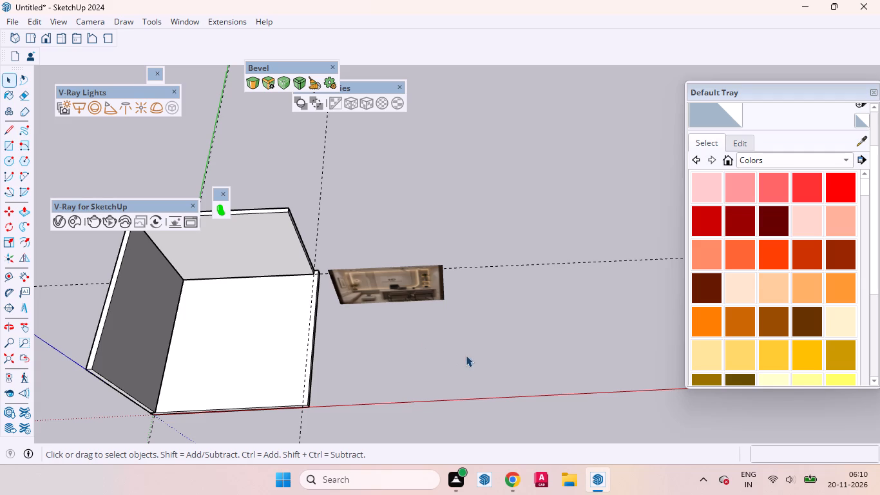
Scale the reference picture up uniformly from its upper corner by a factor of about 2.29.
{"action": "scroll", "coordinate": [515, 371], "scroll_direction": "down", "scroll_amount": 6}
{"action": "middle_click_drag", "start_coordinate": [412, 373], "coordinate": [399, 287]}
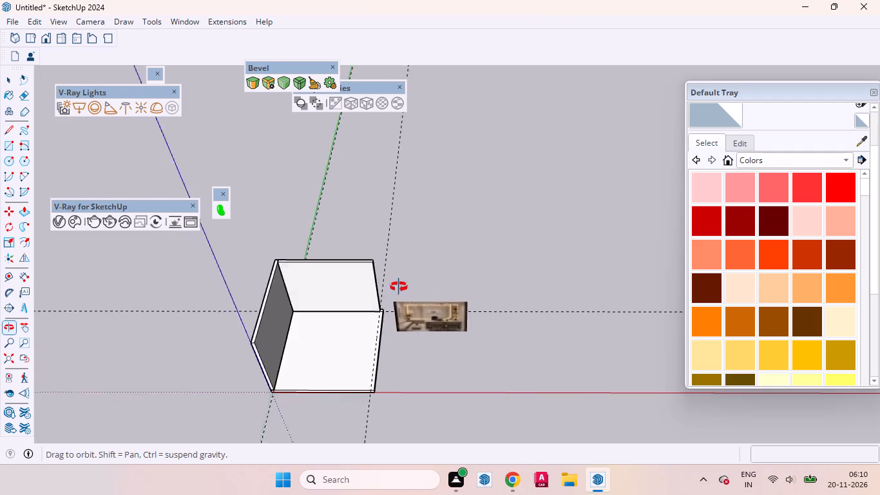
{"action": "middle_click_drag", "start_coordinate": [399, 287], "coordinate": [405, 182]}
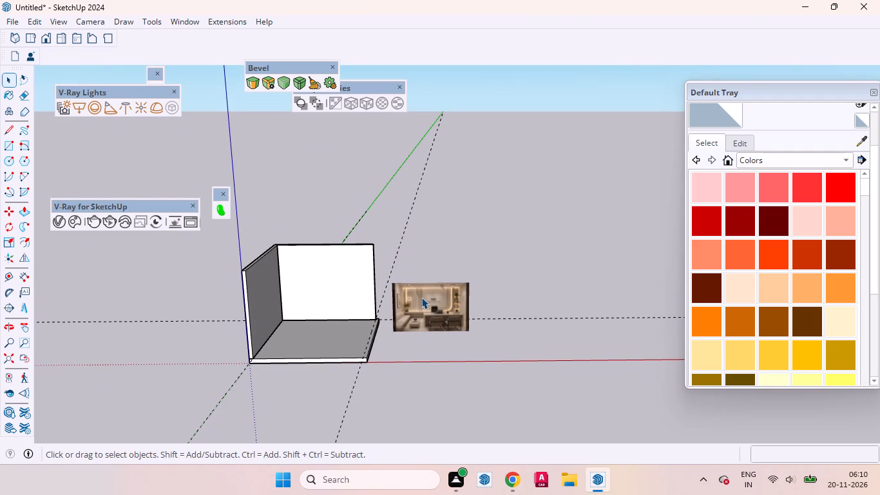
{"action": "left_click", "coordinate": [421, 297]}
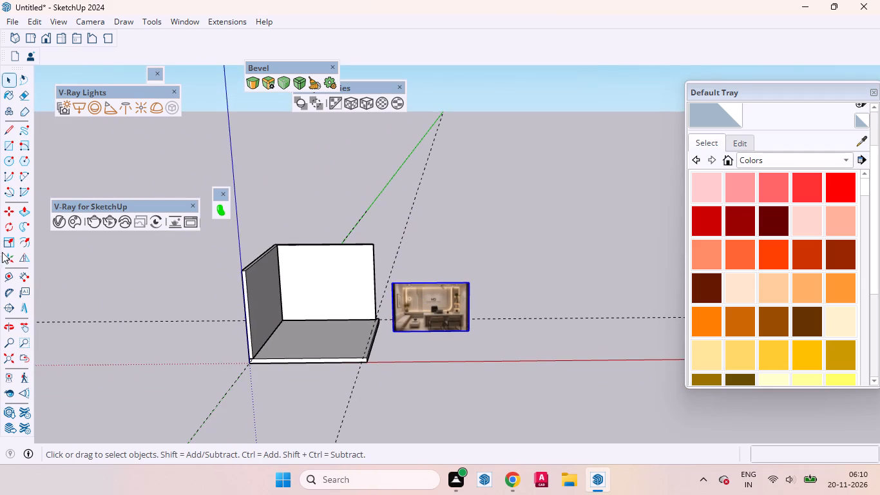
{"action": "left_click", "coordinate": [6, 247]}
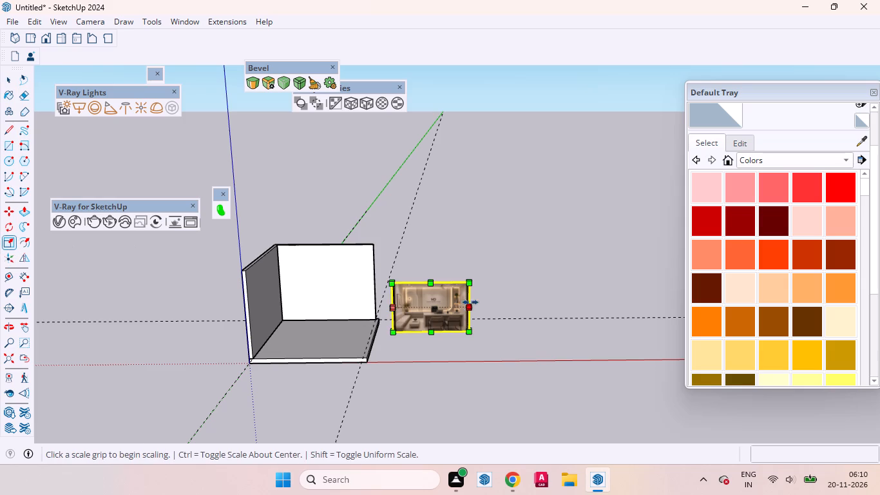
{"action": "left_click_drag", "start_coordinate": [470, 282], "coordinate": [545, 192]}
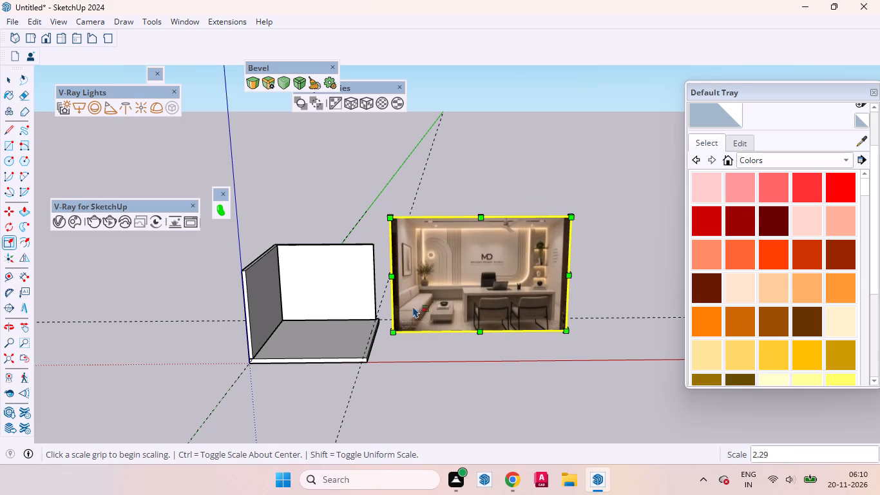
{"action": "left_click", "coordinate": [13, 84]}
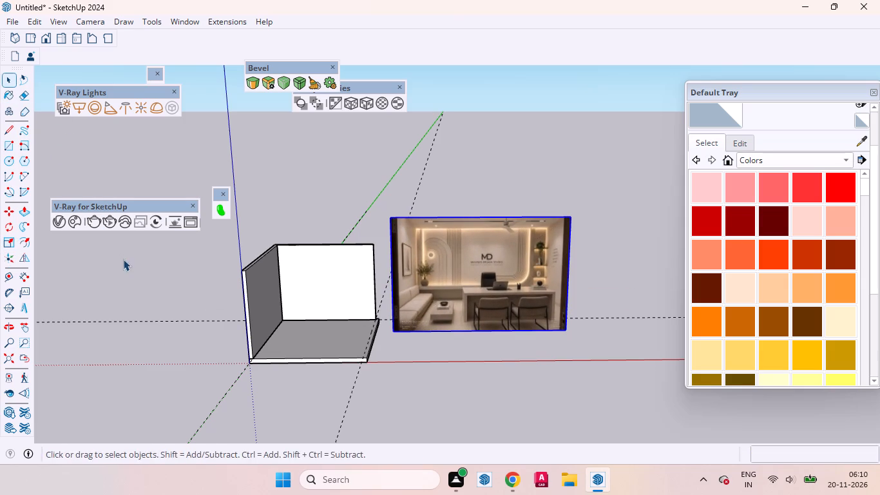
Move the enlarged reference picture about 2' closer to the room, placing its lower corner beside the slab.
{"action": "scroll", "coordinate": [242, 290], "scroll_direction": "up", "scroll_amount": 6}
{"action": "scroll", "coordinate": [315, 343], "scroll_direction": "down", "scroll_amount": 2}
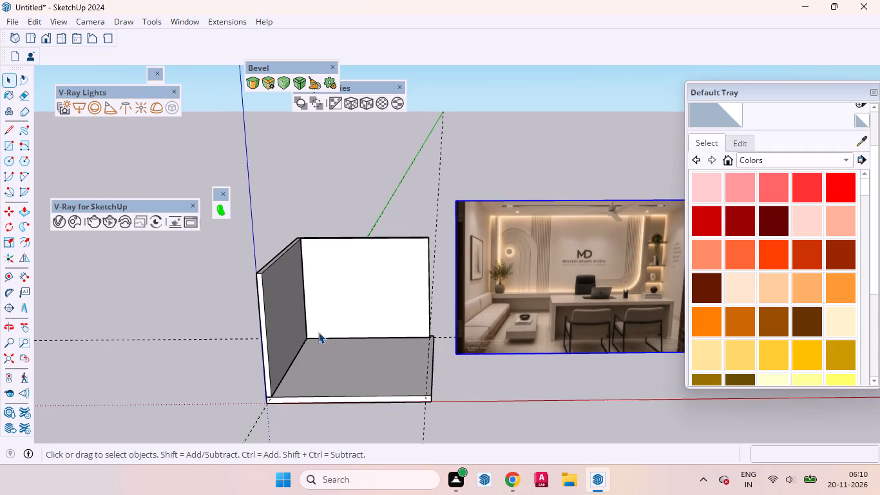
{"action": "middle_click_drag", "start_coordinate": [318, 331], "coordinate": [324, 266]}
{"action": "scroll", "coordinate": [325, 283], "scroll_direction": "up", "scroll_amount": 1}
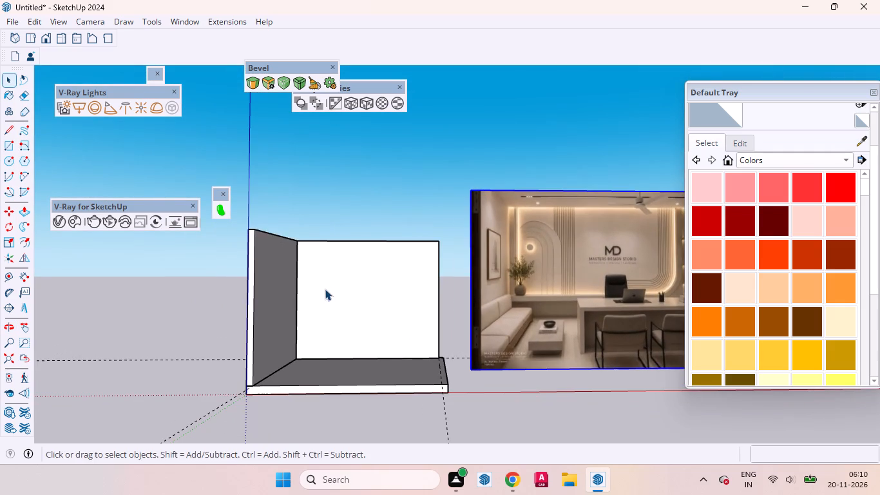
{"action": "scroll", "coordinate": [358, 333], "scroll_direction": "down", "scroll_amount": 1}
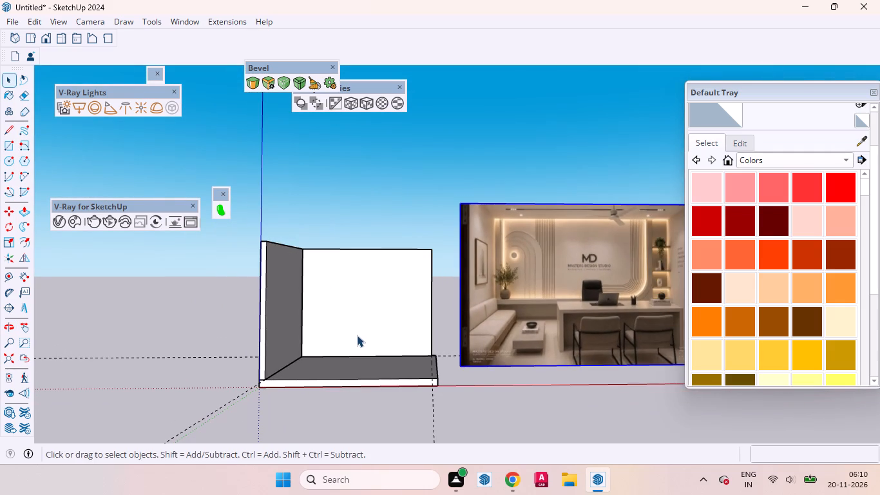
{"action": "scroll", "coordinate": [334, 349], "scroll_direction": "up", "scroll_amount": 1}
{"action": "scroll", "coordinate": [316, 345], "scroll_direction": "down", "scroll_amount": 1}
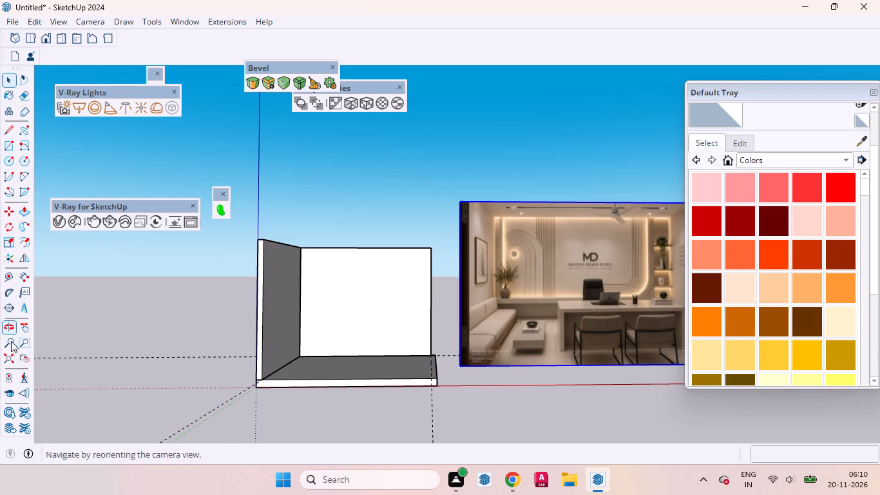
{"action": "left_click", "coordinate": [6, 215]}
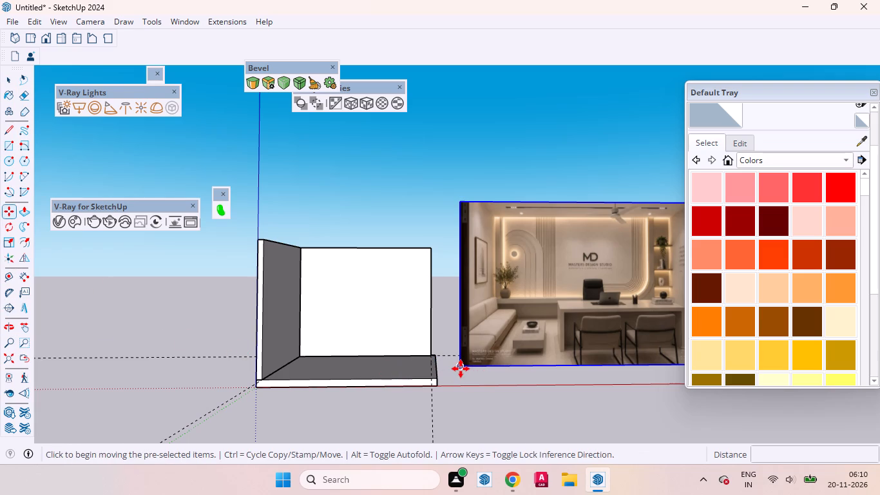
{"action": "left_click_drag", "start_coordinate": [461, 369], "coordinate": [442, 369]}
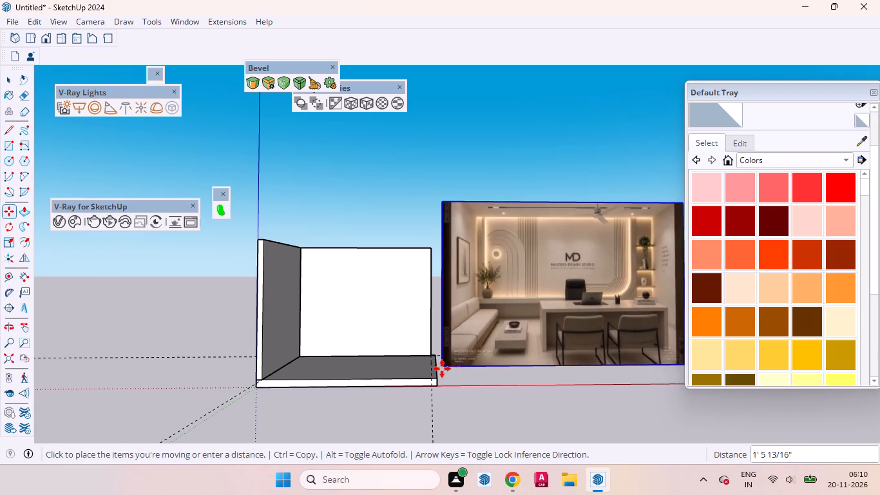
{"action": "left_click_drag", "start_coordinate": [442, 369], "coordinate": [443, 371]}
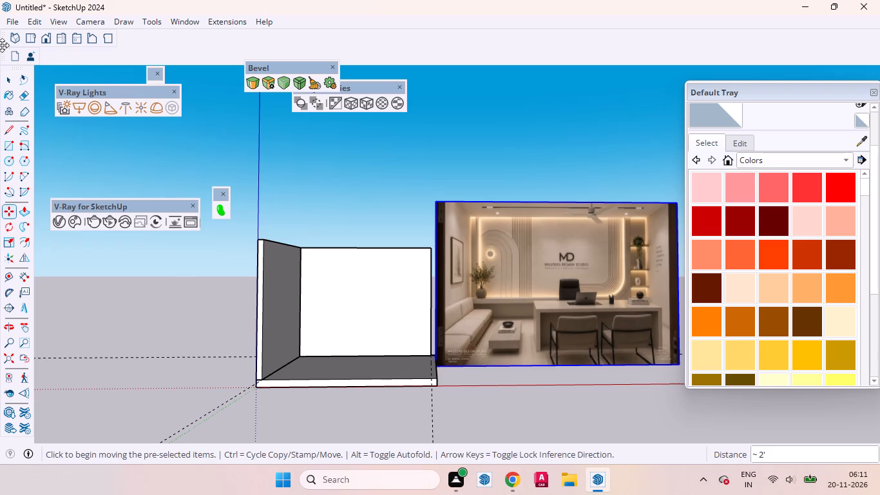
{"action": "left_click", "coordinate": [5, 75]}
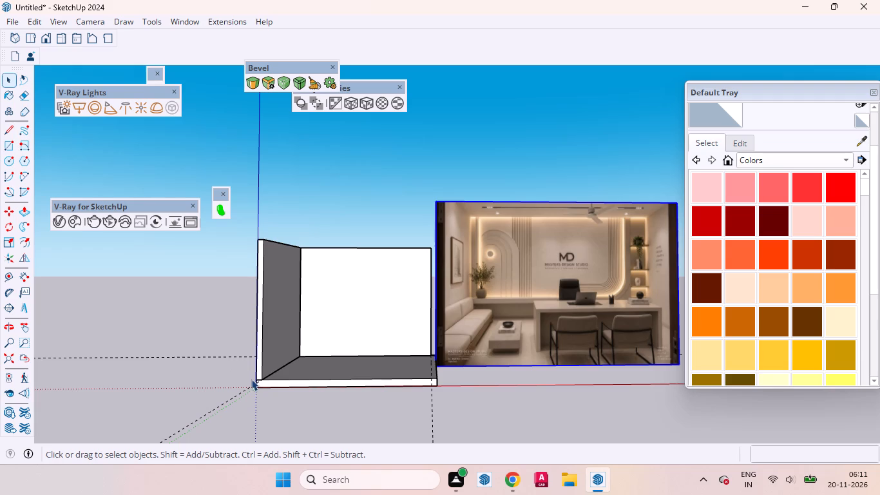
Examine the reference picture's back wall panelling, seating, desk and shelving against the modelled room.
{"action": "scroll", "coordinate": [211, 396], "scroll_direction": "down", "scroll_amount": 2}
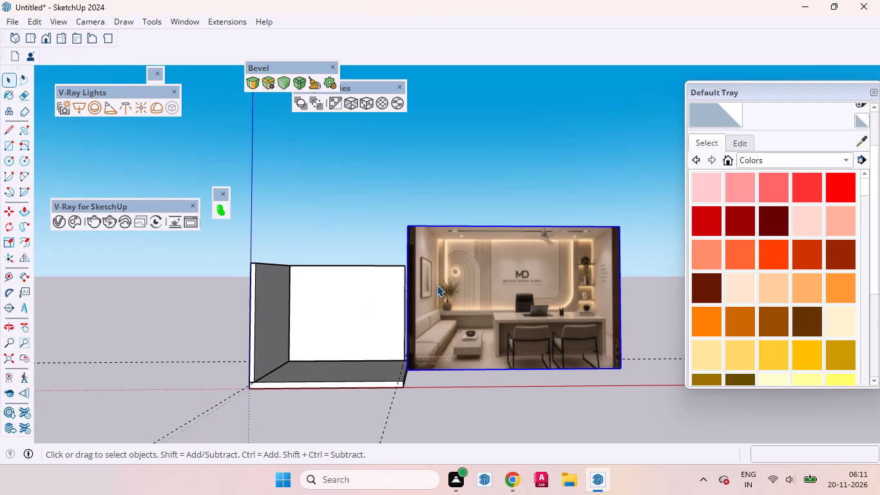
{"action": "scroll", "coordinate": [437, 285], "scroll_direction": "up", "scroll_amount": 5}
{"action": "scroll", "coordinate": [298, 320], "scroll_direction": "down", "scroll_amount": 1}
{"action": "scroll", "coordinate": [297, 320], "scroll_direction": "up", "scroll_amount": 1}
{"action": "scroll", "coordinate": [297, 321], "scroll_direction": "down", "scroll_amount": 1}
{"action": "scroll", "coordinate": [578, 314], "scroll_direction": "up", "scroll_amount": 3}
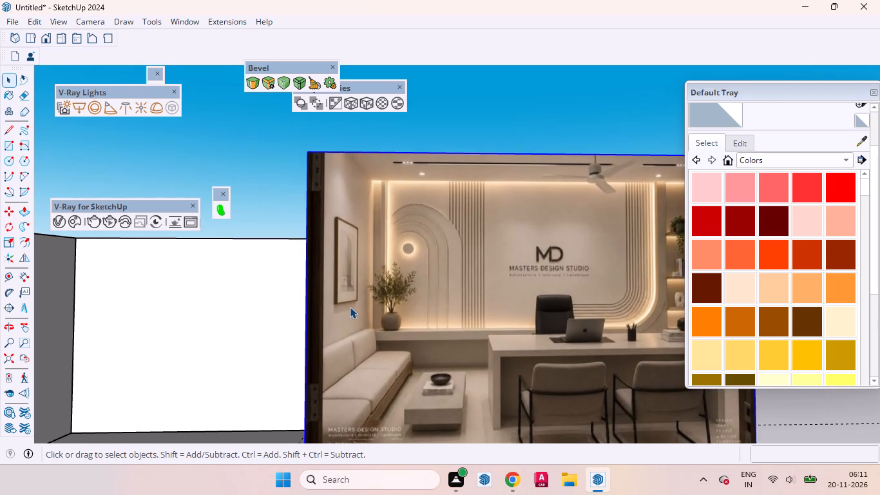
{"action": "scroll", "coordinate": [347, 307], "scroll_direction": "down", "scroll_amount": 2}
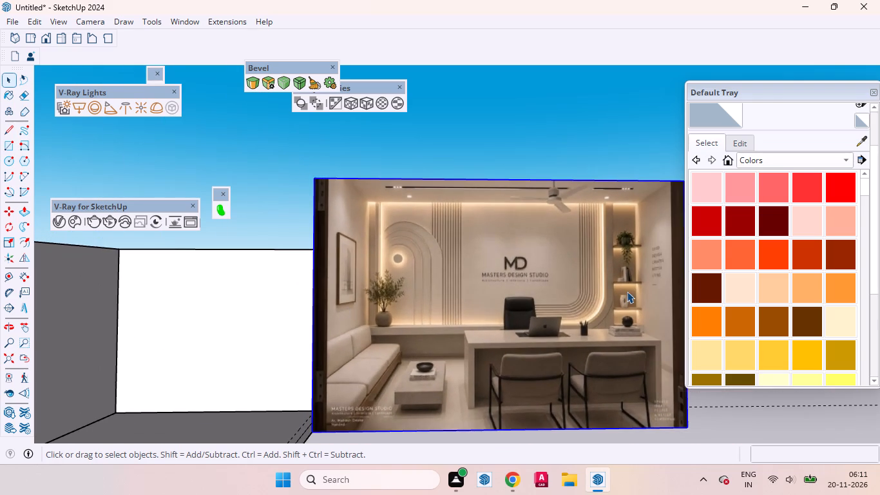
{"action": "scroll", "coordinate": [504, 264], "scroll_direction": "up", "scroll_amount": 4}
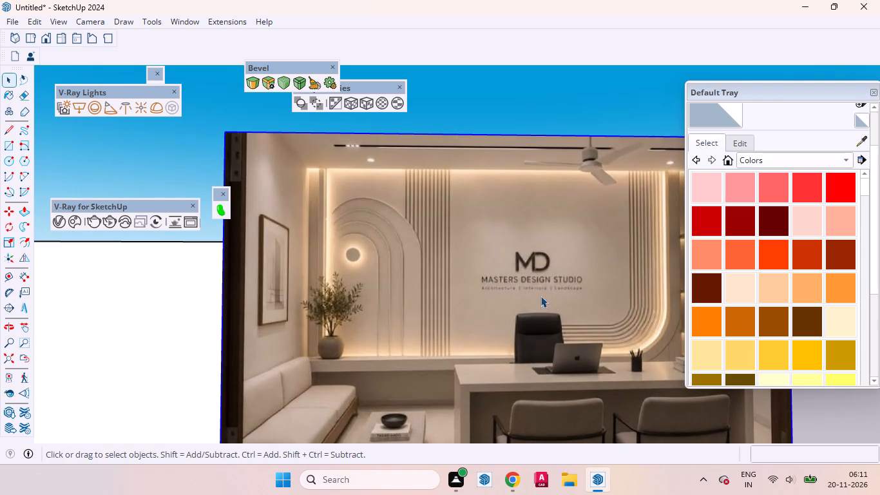
{"action": "scroll", "coordinate": [579, 306], "scroll_direction": "down", "scroll_amount": 5}
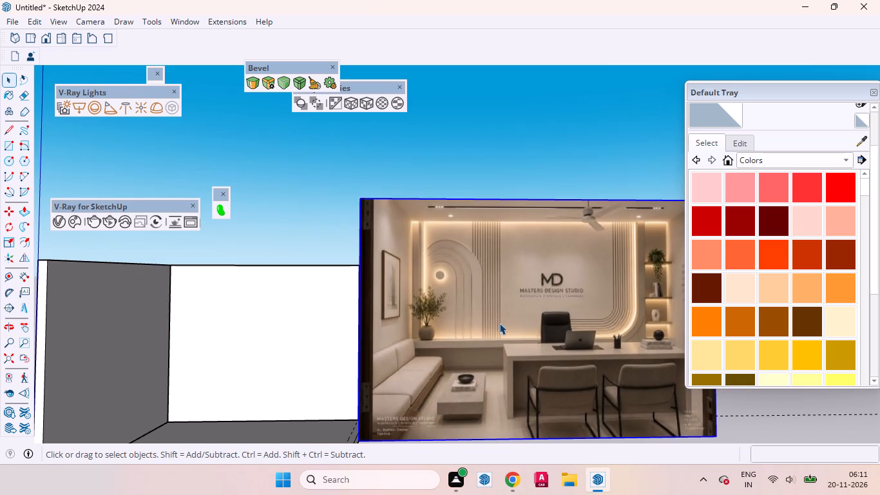
{"action": "middle_click_drag", "start_coordinate": [476, 344], "coordinate": [485, 380]}
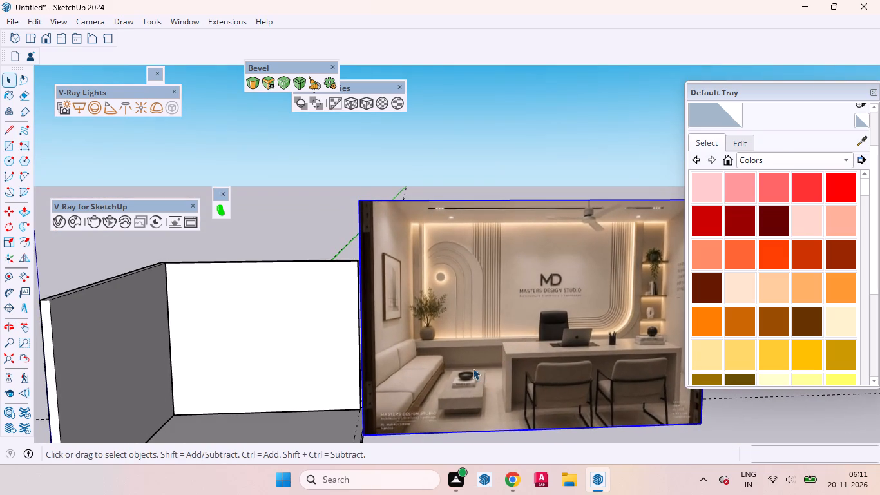
{"action": "scroll", "coordinate": [486, 318], "scroll_direction": "down", "scroll_amount": 3}
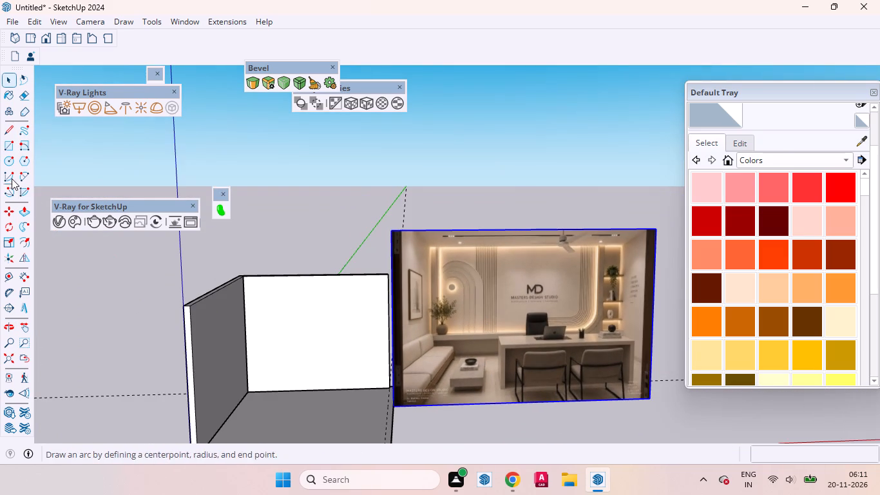
Move the reference picture along the green axis, bringing its lower corner closer to the far wall's base line.
{"action": "left_click", "coordinate": [3, 209]}
{"action": "scroll", "coordinate": [363, 387], "scroll_direction": "up", "scroll_amount": 2}
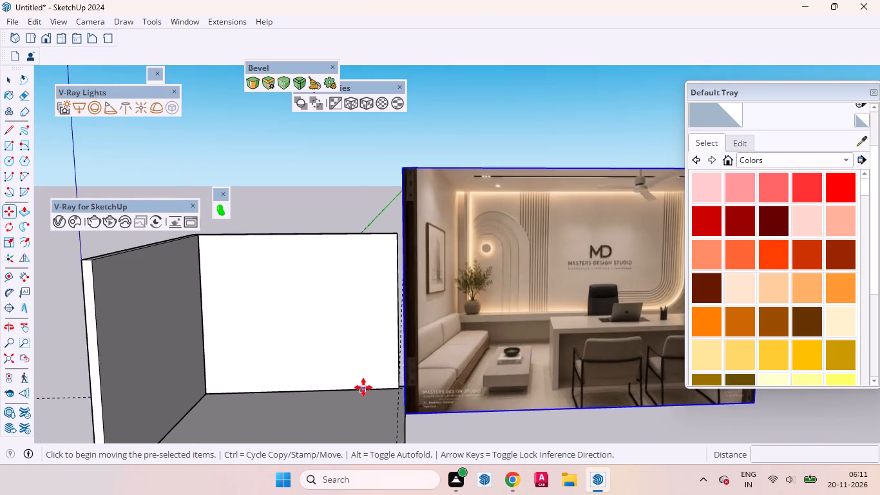
{"action": "scroll", "coordinate": [363, 387], "scroll_direction": "up", "scroll_amount": 3}
{"action": "left_click", "coordinate": [416, 418]}
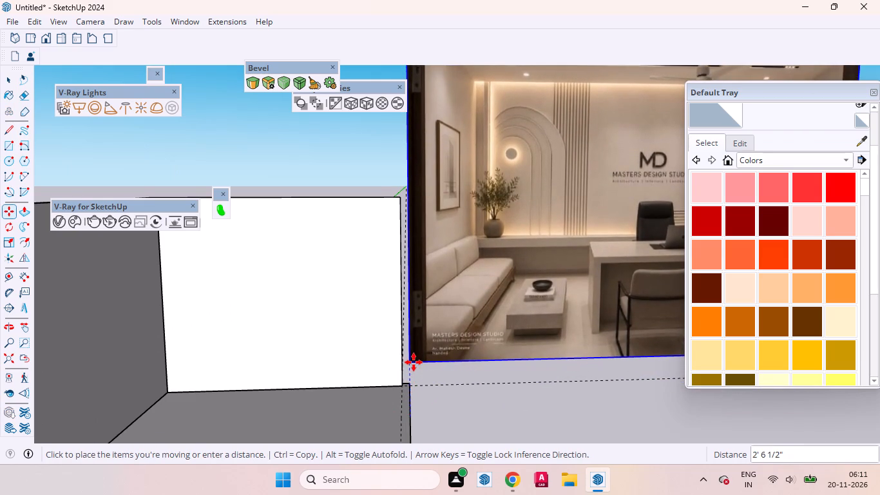
{"action": "key", "text": "Left"}
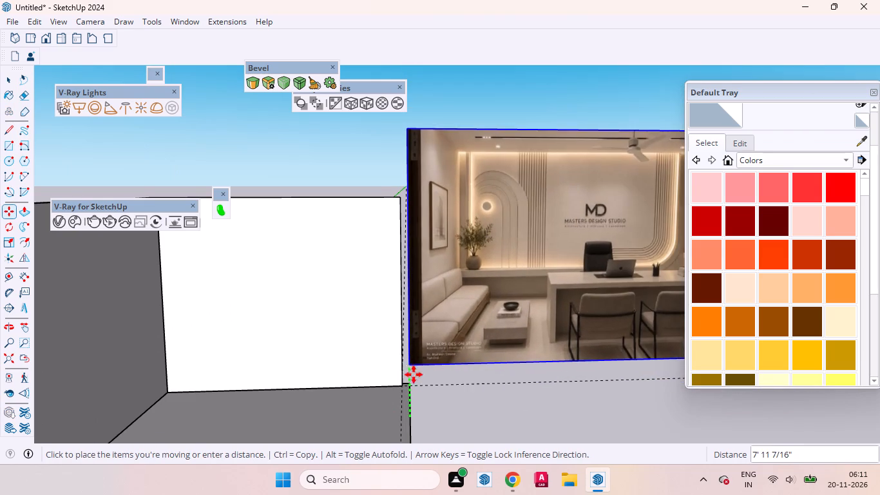
{"action": "left_click", "coordinate": [414, 371]}
Move the reference picture another 2' 9" so its lower corner sits beside the slab's back corner.
{"action": "middle_click_drag", "start_coordinate": [493, 394], "coordinate": [483, 393]}
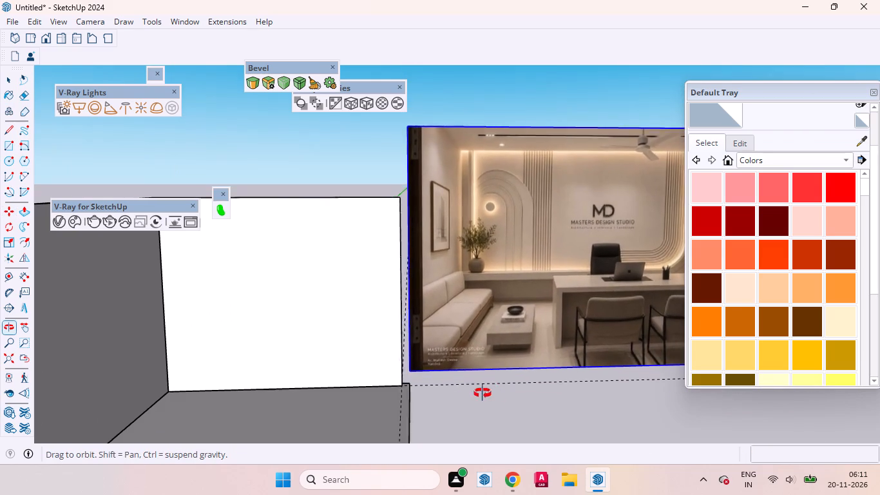
{"action": "middle_click_drag", "start_coordinate": [483, 393], "coordinate": [402, 455]}
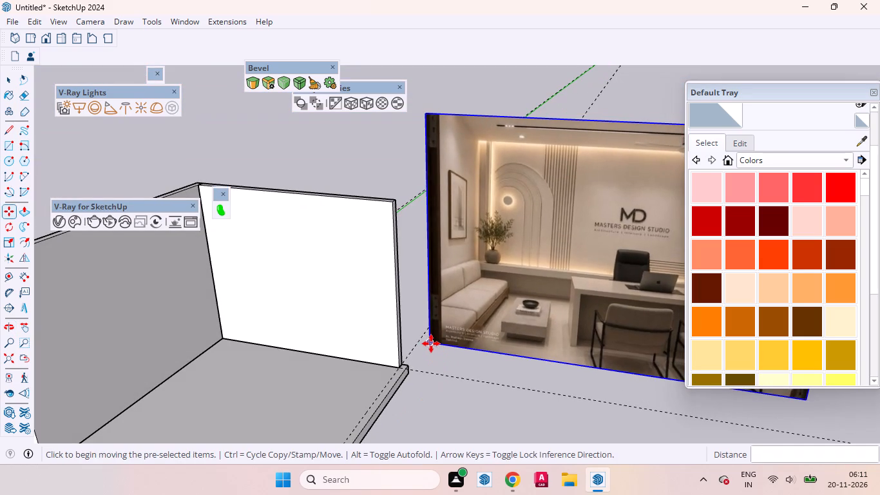
{"action": "left_click", "coordinate": [431, 344]}
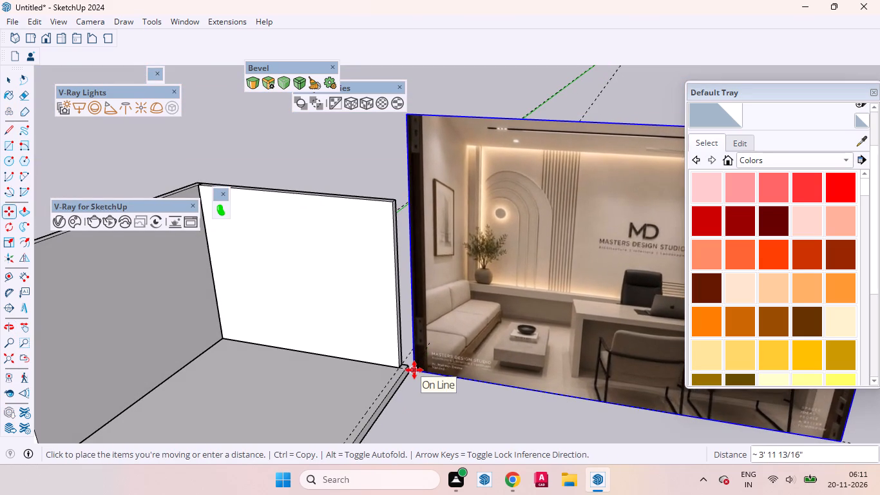
{"action": "left_click", "coordinate": [413, 365]}
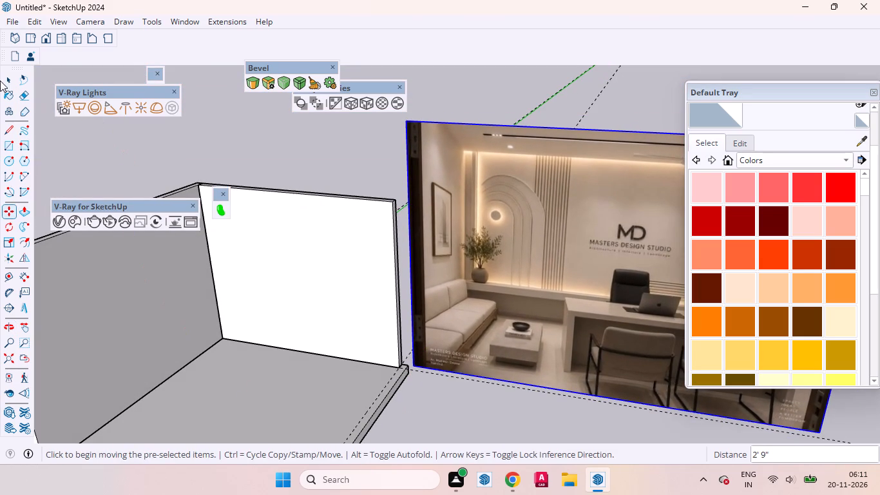
{"action": "left_click", "coordinate": [4, 79]}
Examine the reference picture's position and proportions against the slab and the two modelled walls.
{"action": "scroll", "coordinate": [310, 356], "scroll_direction": "up", "scroll_amount": 1}
{"action": "scroll", "coordinate": [313, 362], "scroll_direction": "down", "scroll_amount": 1}
{"action": "middle_click_drag", "start_coordinate": [346, 365], "coordinate": [365, 358]}
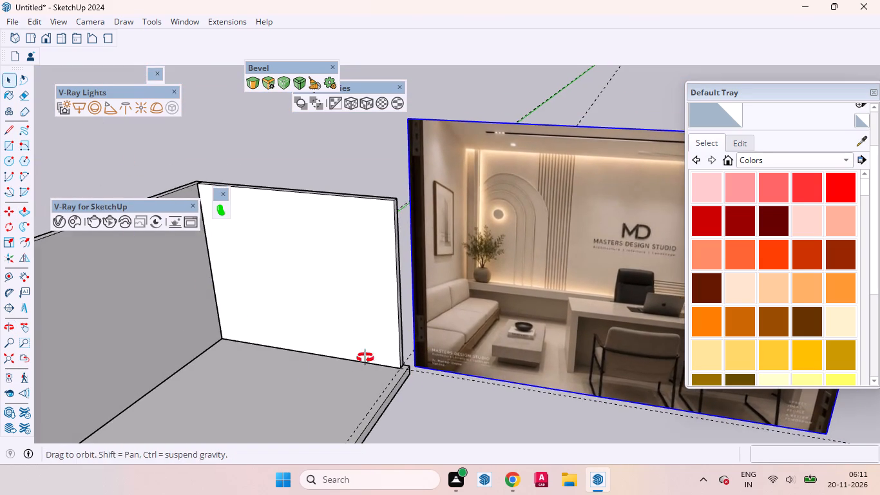
{"action": "middle_click_drag", "start_coordinate": [365, 358], "coordinate": [419, 328]}
{"action": "scroll", "coordinate": [292, 317], "scroll_direction": "down", "scroll_amount": 6}
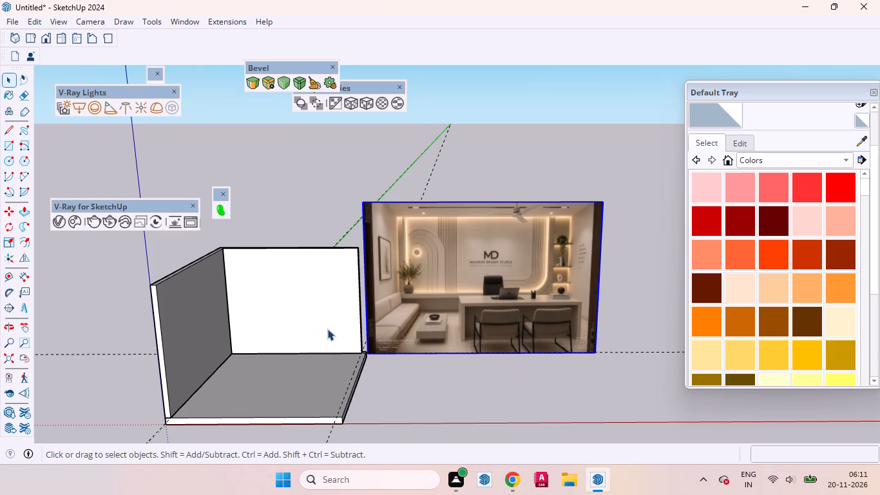
{"action": "scroll", "coordinate": [278, 333], "scroll_direction": "up", "scroll_amount": 1}
{"action": "scroll", "coordinate": [300, 344], "scroll_direction": "down", "scroll_amount": 1}
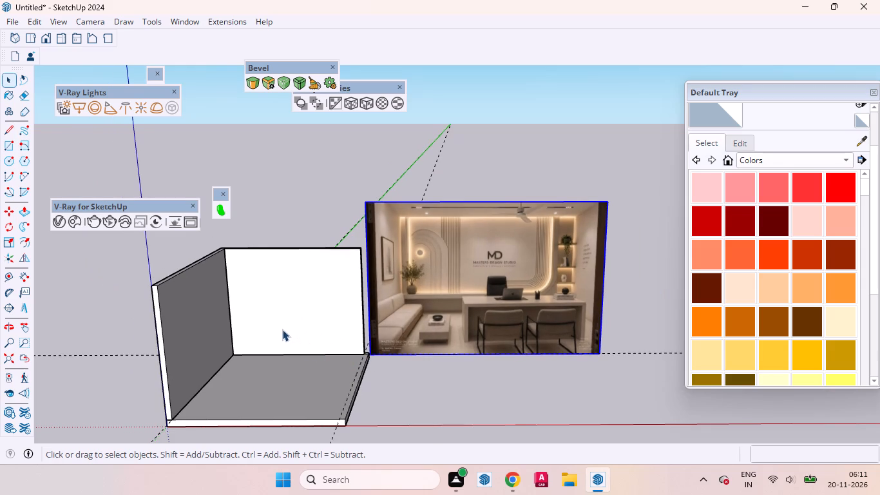
{"action": "middle_click_drag", "start_coordinate": [280, 329], "coordinate": [300, 304]}
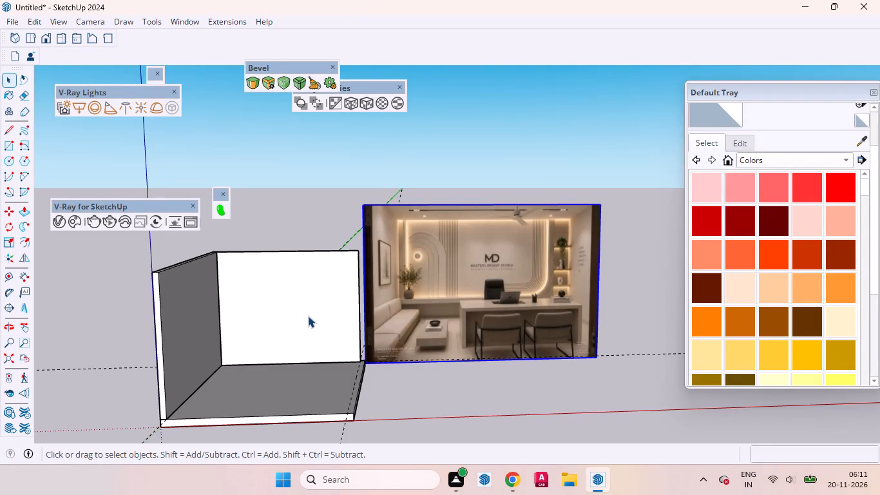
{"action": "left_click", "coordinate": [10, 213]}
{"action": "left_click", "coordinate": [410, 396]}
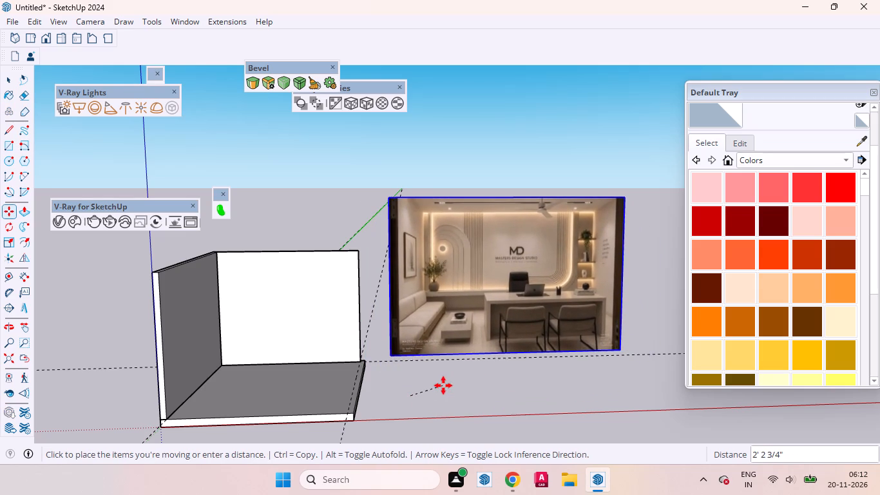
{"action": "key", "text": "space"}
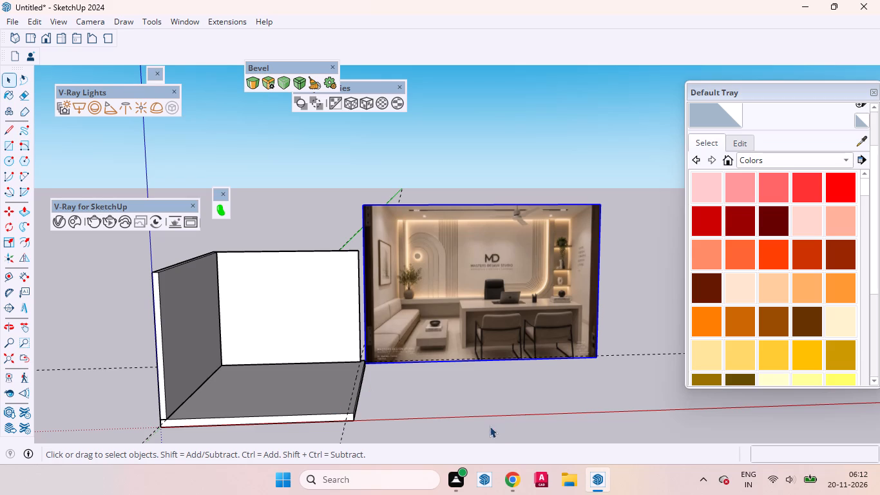
Examine the far wall alongside the picture's back wall panelling, ledge and seating, selecting the far wall group.
{"action": "scroll", "coordinate": [218, 294], "scroll_direction": "up", "scroll_amount": 6}
{"action": "scroll", "coordinate": [240, 318], "scroll_direction": "down", "scroll_amount": 2}
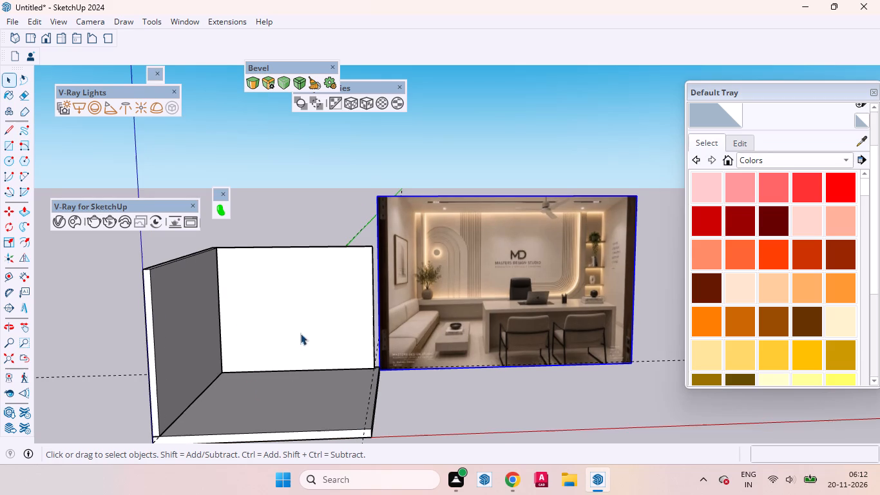
{"action": "scroll", "coordinate": [304, 359], "scroll_direction": "down", "scroll_amount": 2}
{"action": "scroll", "coordinate": [224, 336], "scroll_direction": "down", "scroll_amount": 3}
{"action": "scroll", "coordinate": [267, 348], "scroll_direction": "up", "scroll_amount": 2}
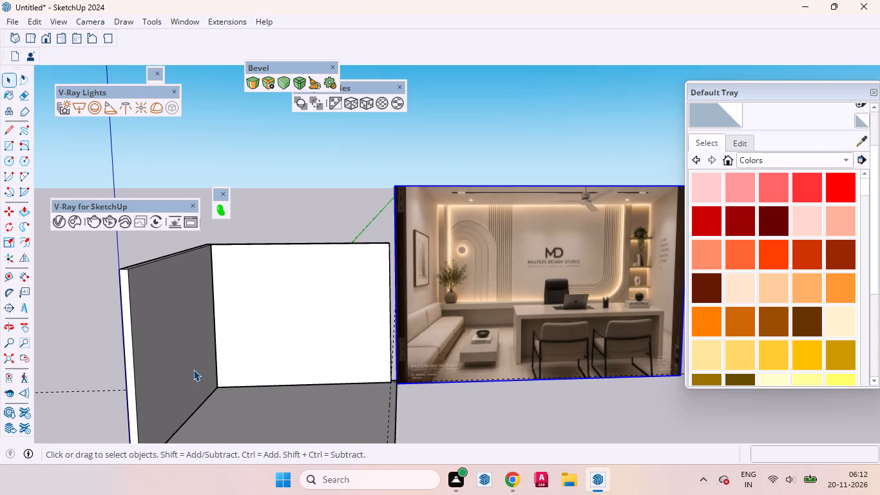
{"action": "scroll", "coordinate": [256, 366], "scroll_direction": "up", "scroll_amount": 3}
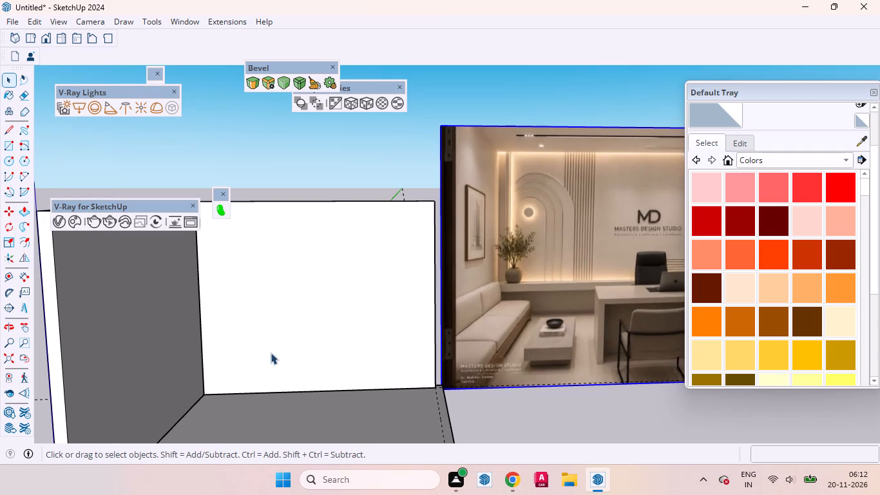
{"action": "left_click", "coordinate": [291, 318]}
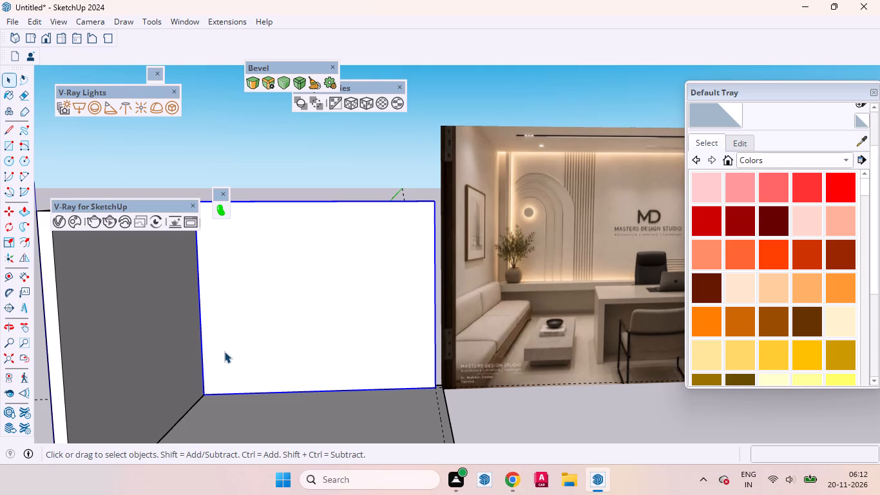
{"action": "scroll", "coordinate": [254, 356], "scroll_direction": "down", "scroll_amount": 2}
{"action": "middle_click_drag", "start_coordinate": [246, 362], "coordinate": [238, 360]}
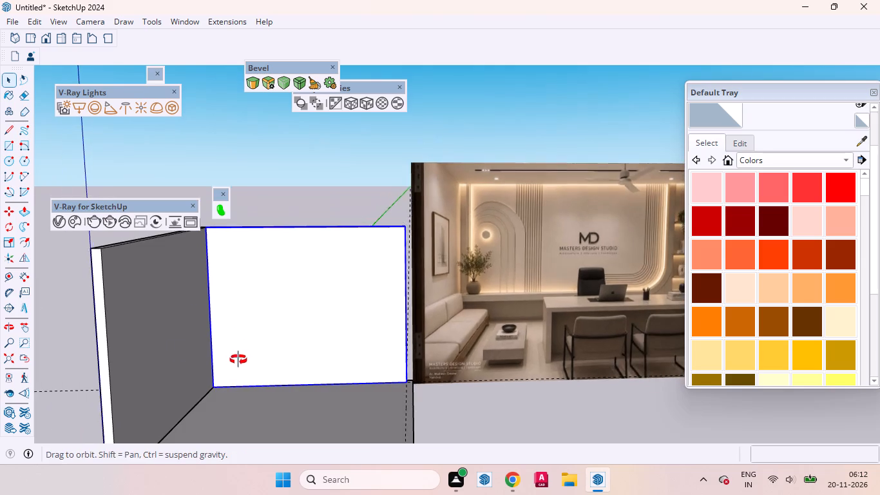
{"action": "middle_click_drag", "start_coordinate": [238, 360], "coordinate": [233, 356]}
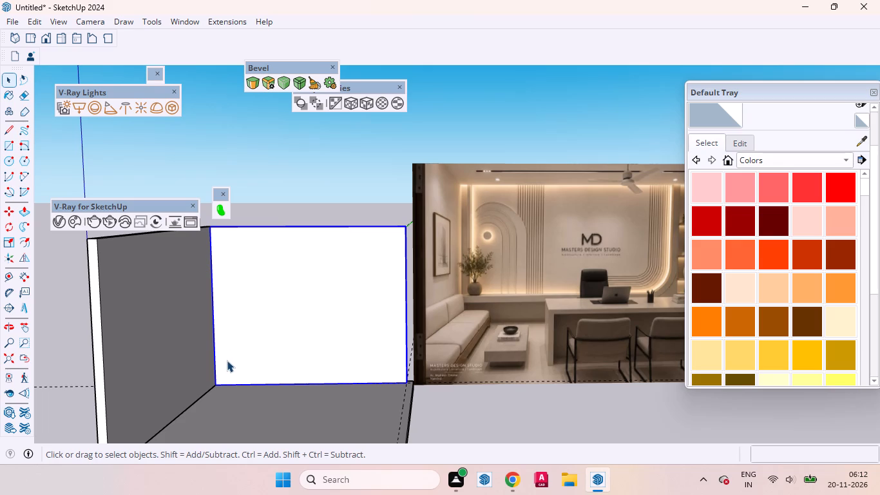
{"action": "scroll", "coordinate": [227, 360], "scroll_direction": "up", "scroll_amount": 1}
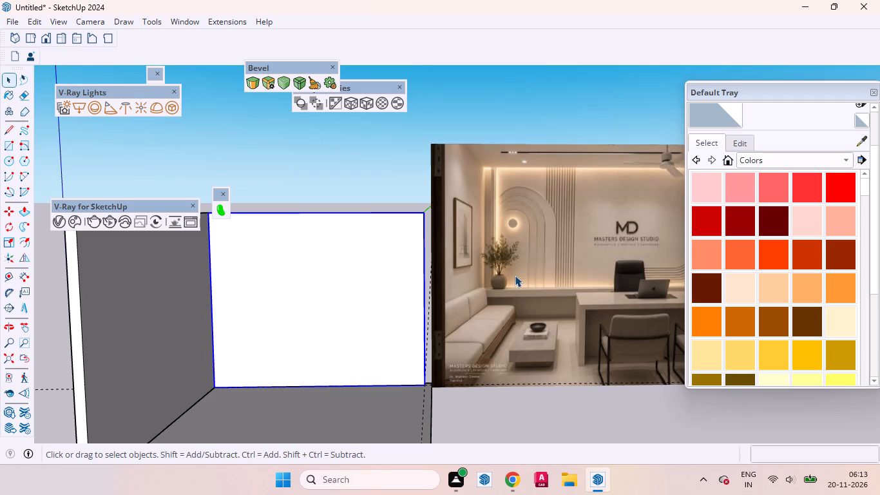
Move the Default Tray clear of the reference picture so the whole image is exposed.
{"action": "left_click_drag", "start_coordinate": [801, 88], "coordinate": [821, 372]}
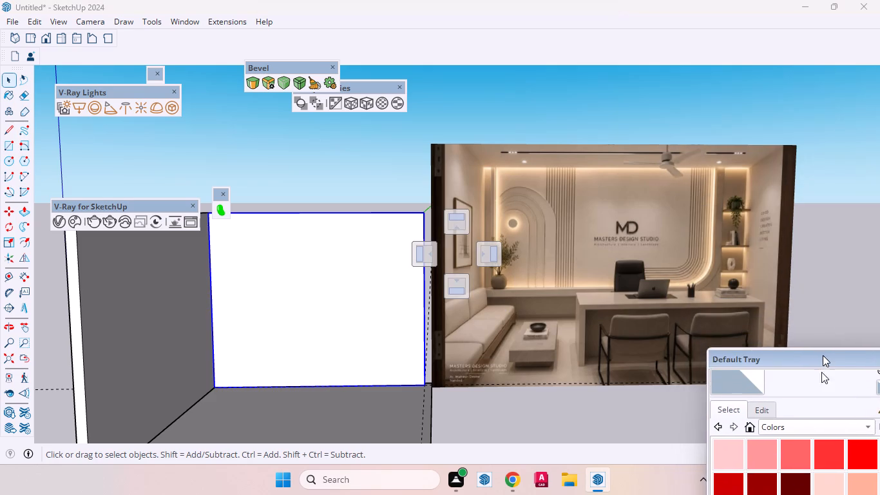
{"action": "left_click_drag", "start_coordinate": [821, 372], "coordinate": [776, 416]}
Place a horizontal Tape Measure guide 12" above the far wall's bottom edge.
{"action": "scroll", "coordinate": [807, 270], "scroll_direction": "down", "scroll_amount": 2}
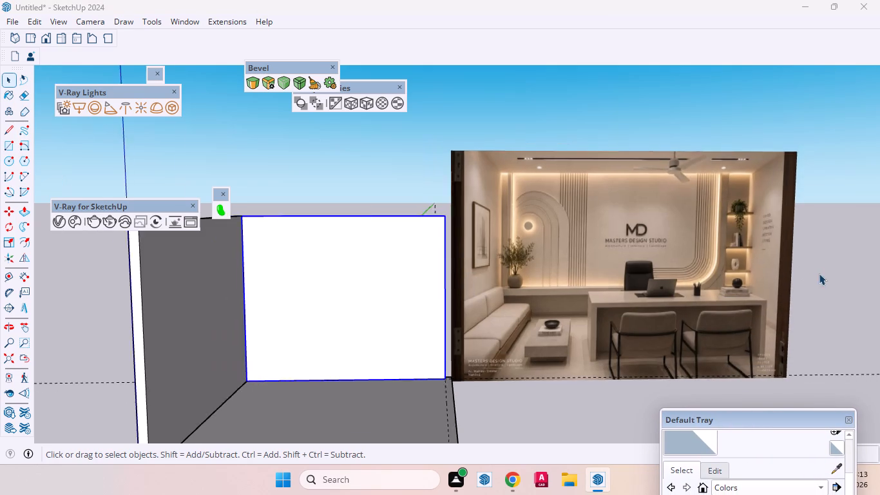
{"action": "scroll", "coordinate": [819, 273], "scroll_direction": "down", "scroll_amount": 1}
{"action": "scroll", "coordinate": [524, 312], "scroll_direction": "up", "scroll_amount": 3}
{"action": "scroll", "coordinate": [631, 235], "scroll_direction": "down", "scroll_amount": 3}
{"action": "middle_click_drag", "start_coordinate": [553, 257], "coordinate": [541, 237]}
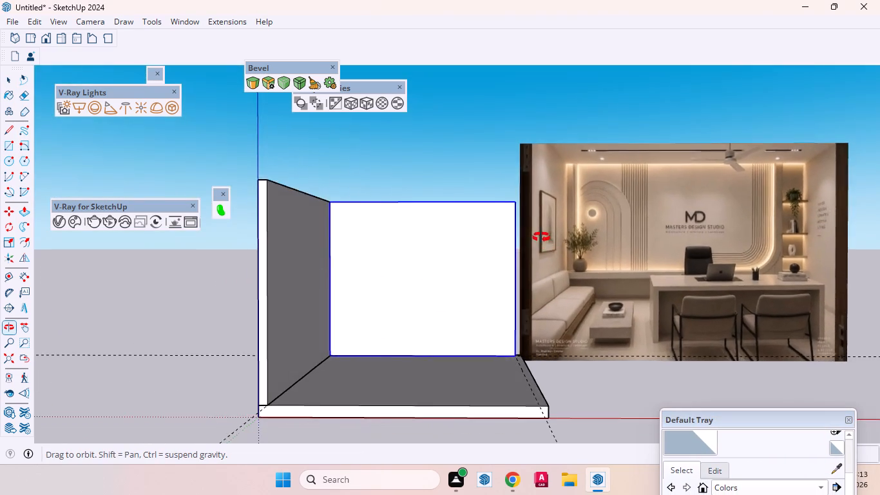
{"action": "middle_click_drag", "start_coordinate": [541, 237], "coordinate": [539, 272]}
{"action": "scroll", "coordinate": [625, 248], "scroll_direction": "down", "scroll_amount": 3}
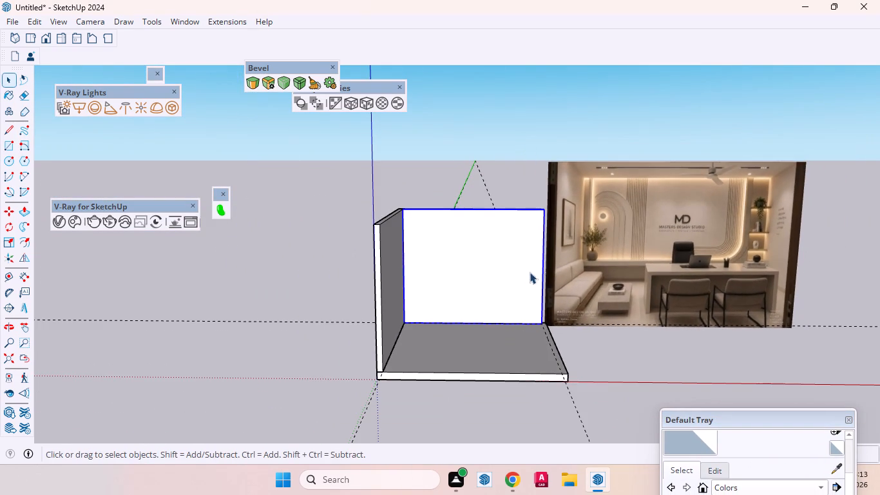
{"action": "scroll", "coordinate": [450, 299], "scroll_direction": "up", "scroll_amount": 2}
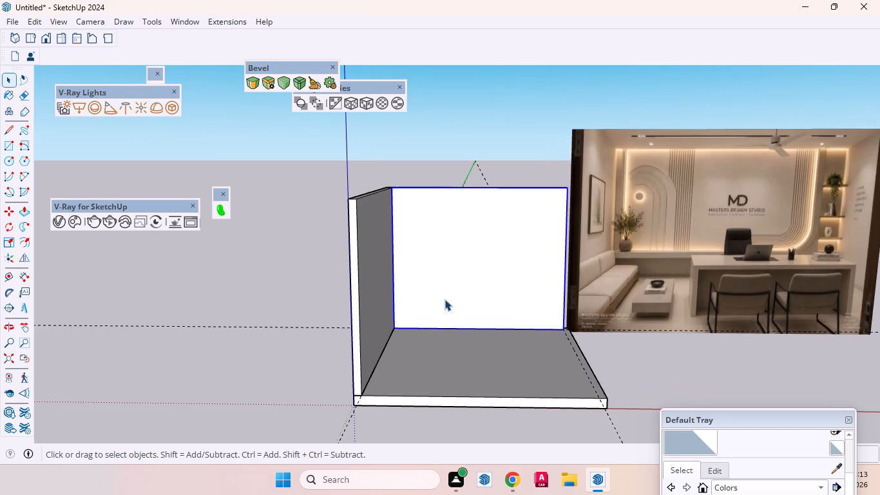
{"action": "middle_click_drag", "start_coordinate": [444, 297], "coordinate": [448, 275]}
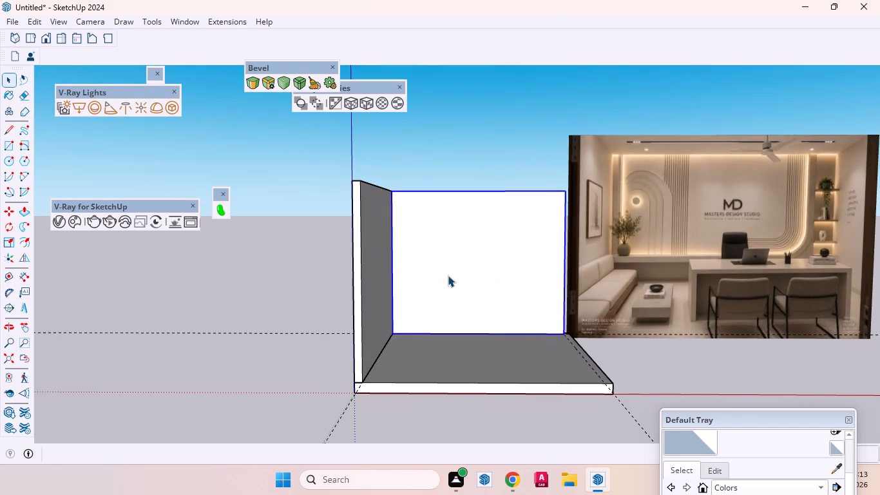
{"action": "key", "text": "t"}
{"action": "left_click", "coordinate": [452, 335]}
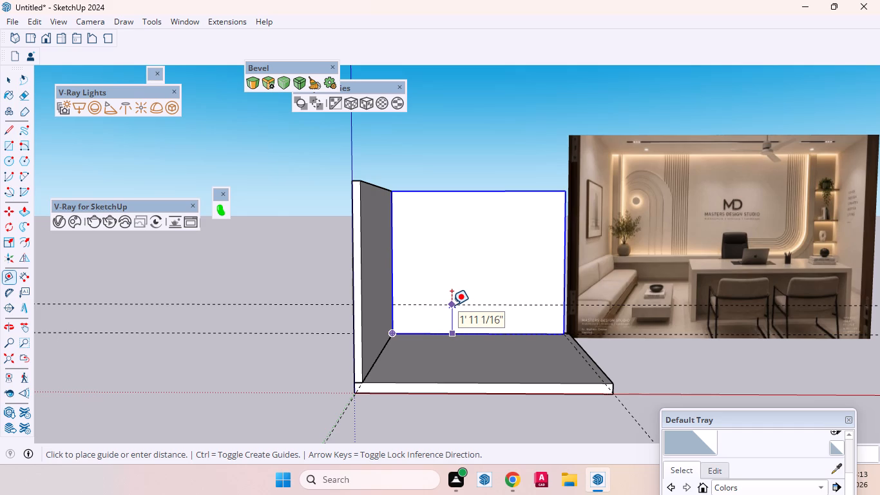
{"action": "type", "text": "12"}
{"action": "key", "text": "Return"}
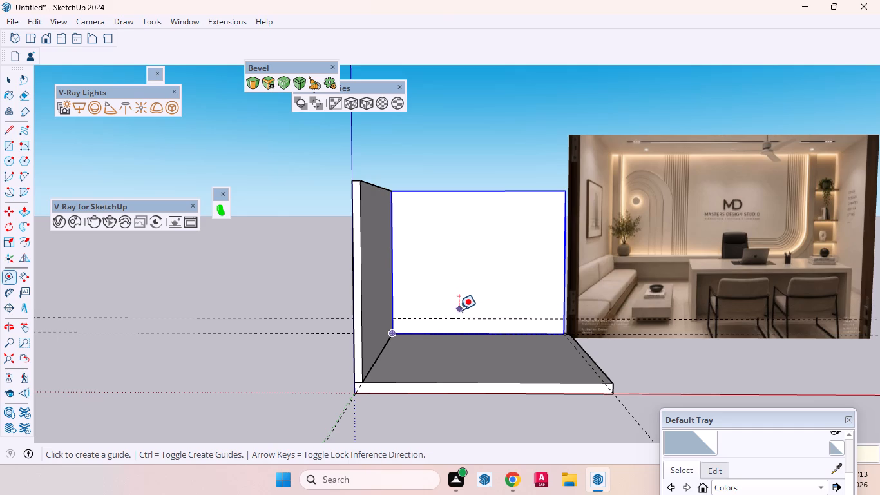
Place a second horizontal guide 4" above the 12" guide on the far wall.
{"action": "left_click", "coordinate": [455, 317]}
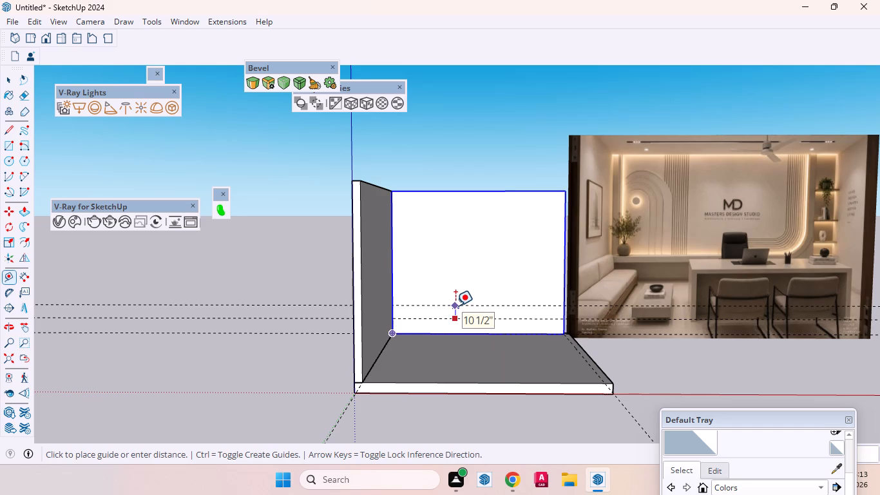
{"action": "key", "text": "4"}
{"action": "key", "text": "Return"}
{"action": "key", "text": "space"}
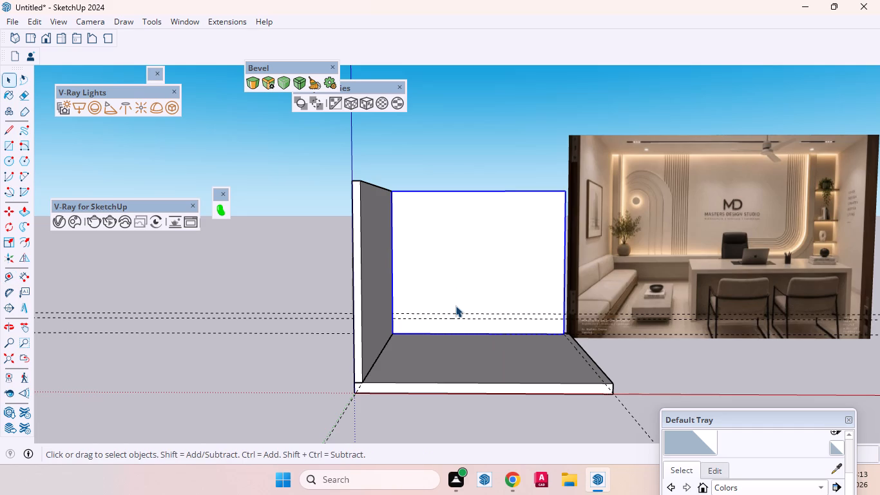
Place a vertical guide on the far wall 12" in from its edge beside the reference picture.
{"action": "scroll", "coordinate": [376, 333], "scroll_direction": "down", "scroll_amount": 1}
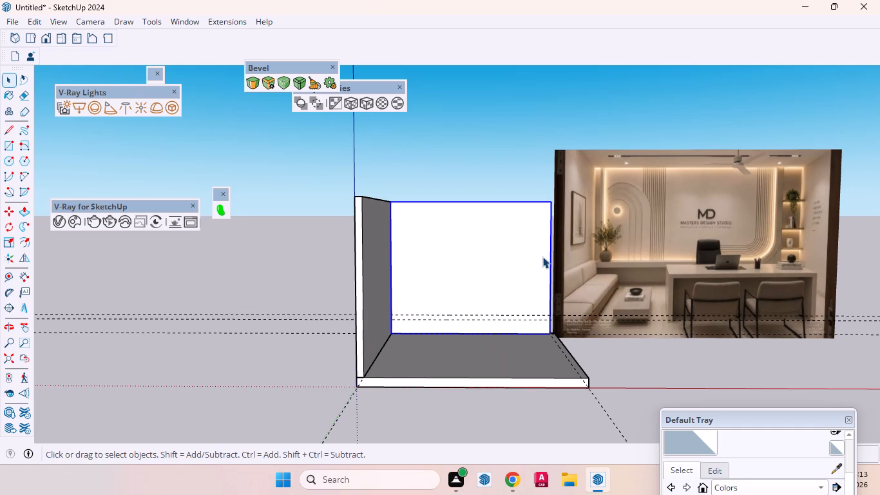
{"action": "key", "text": "t"}
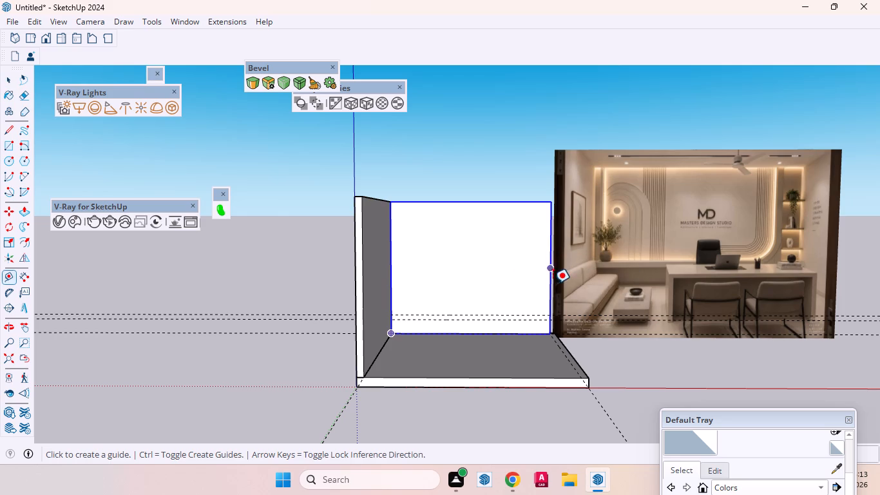
{"action": "left_click", "coordinate": [548, 279]}
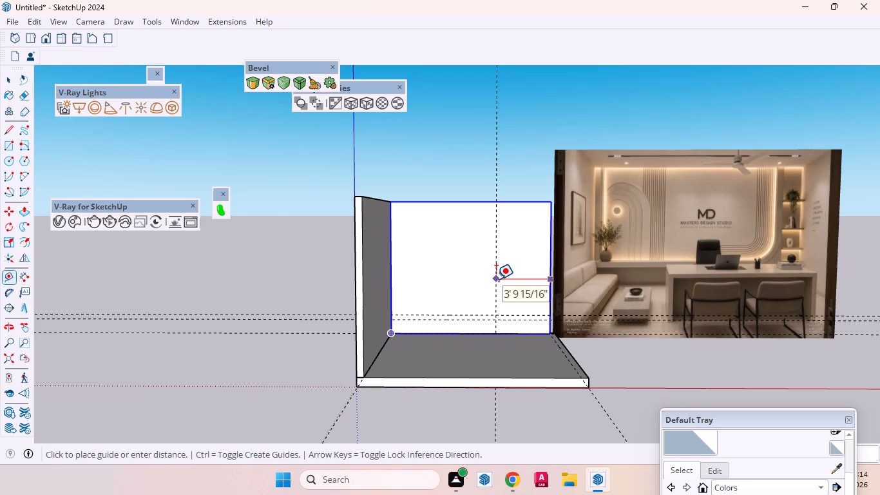
{"action": "type", "text": "12"}
{"action": "key", "text": "Return"}
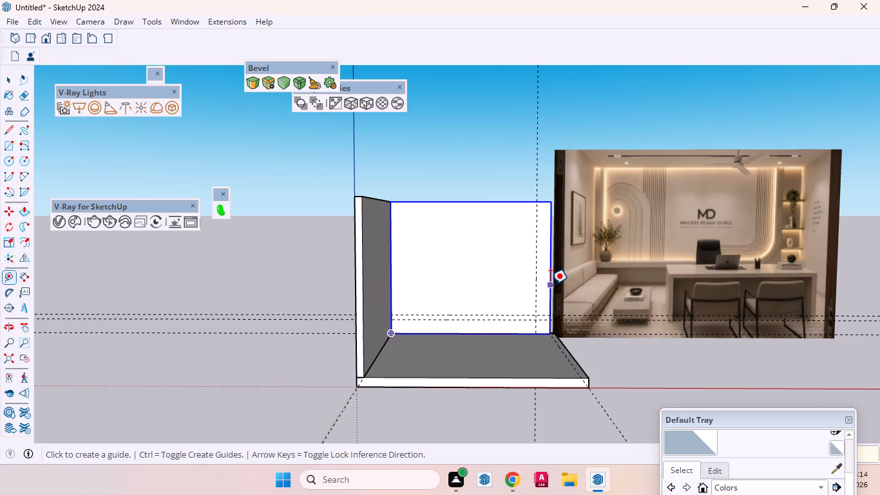
Place a second vertical guide on the far wall 4" inward from the 12" vertical guide.
{"action": "scroll", "coordinate": [551, 278], "scroll_direction": "up", "scroll_amount": 3}
{"action": "left_click", "coordinate": [531, 265]}
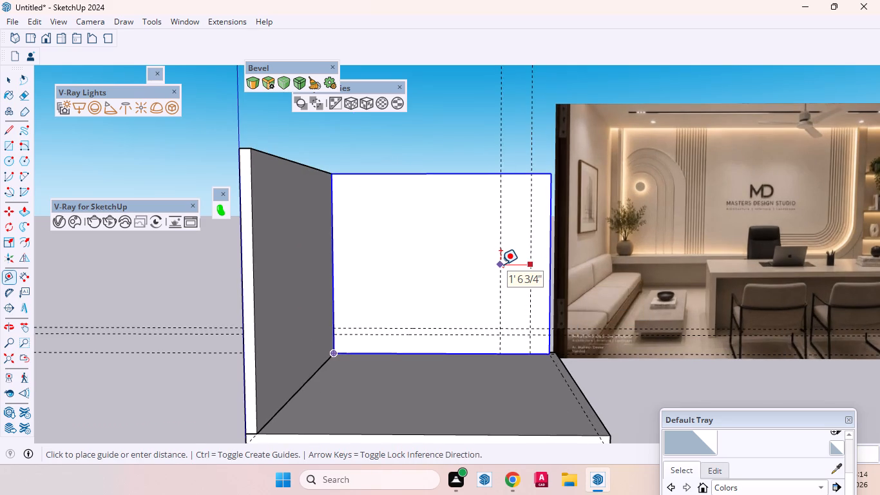
{"action": "key", "text": "4"}
{"action": "key", "text": "Return"}
{"action": "key", "text": "space"}
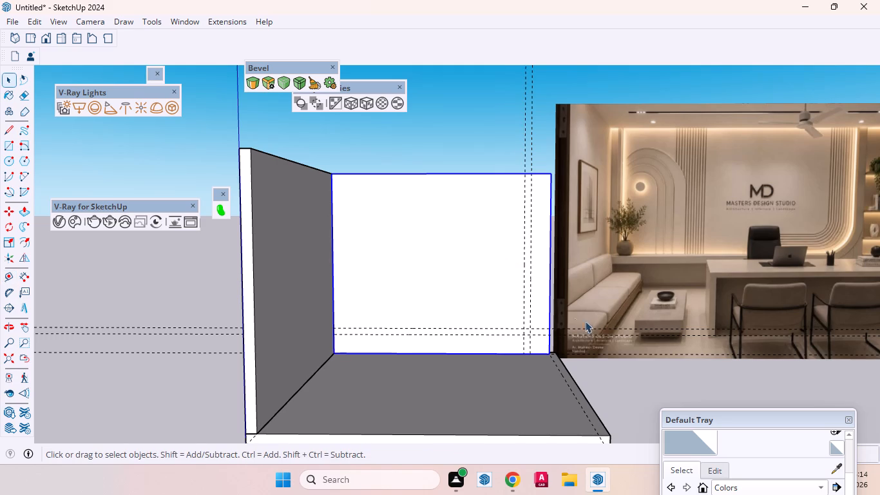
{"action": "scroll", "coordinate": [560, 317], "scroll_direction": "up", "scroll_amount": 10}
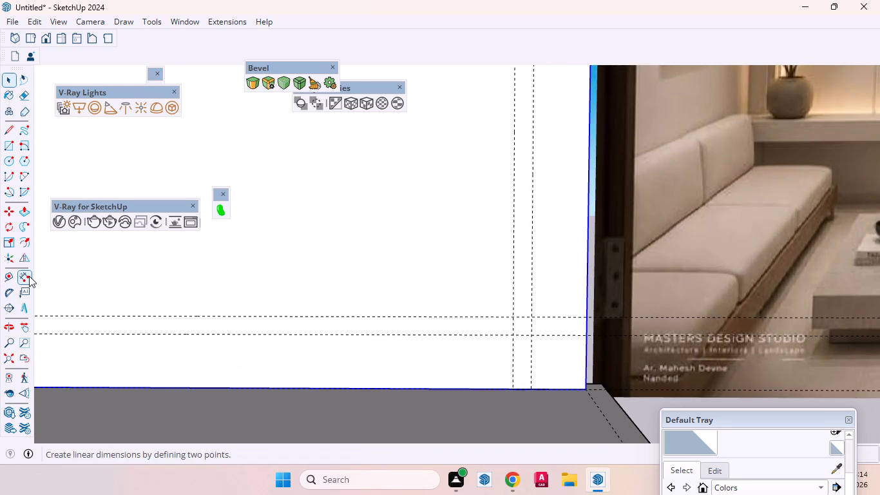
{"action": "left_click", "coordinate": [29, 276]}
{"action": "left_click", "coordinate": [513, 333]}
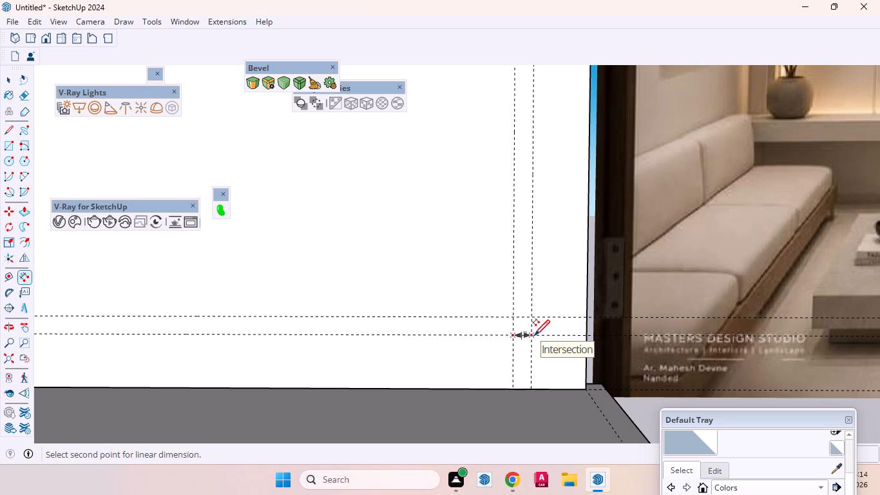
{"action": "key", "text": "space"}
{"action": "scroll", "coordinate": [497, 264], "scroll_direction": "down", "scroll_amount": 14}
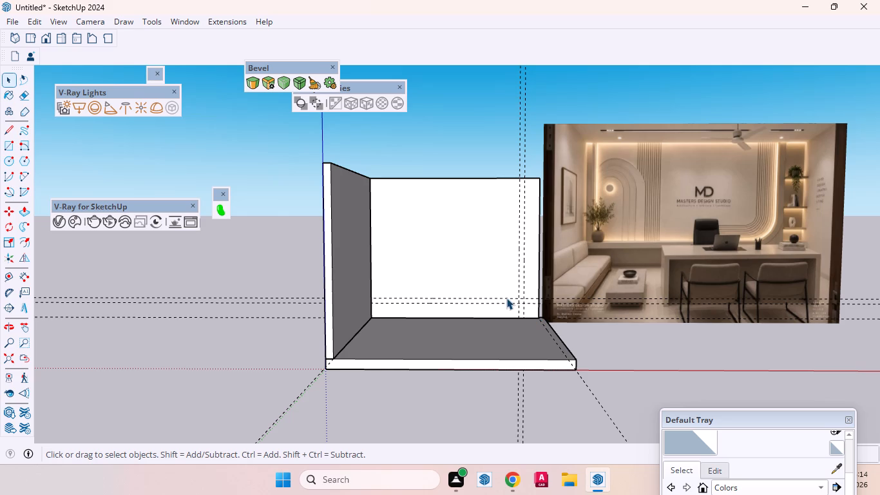
Open the far wall for editing and draw an L-shaped band of two rectangles between the horizontal and vertical guide pairs.
{"action": "double_click", "coordinate": [480, 275]}
{"action": "left_click", "coordinate": [472, 278]}
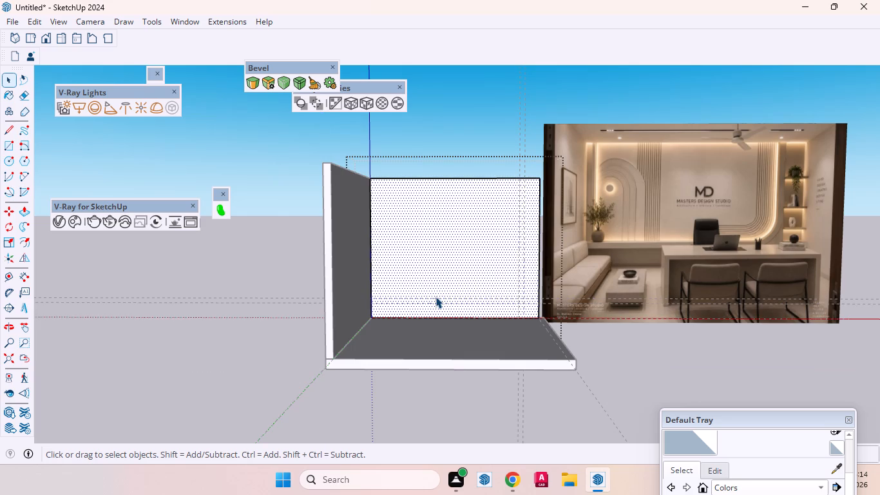
{"action": "key", "text": "r"}
{"action": "left_click", "coordinate": [374, 297]}
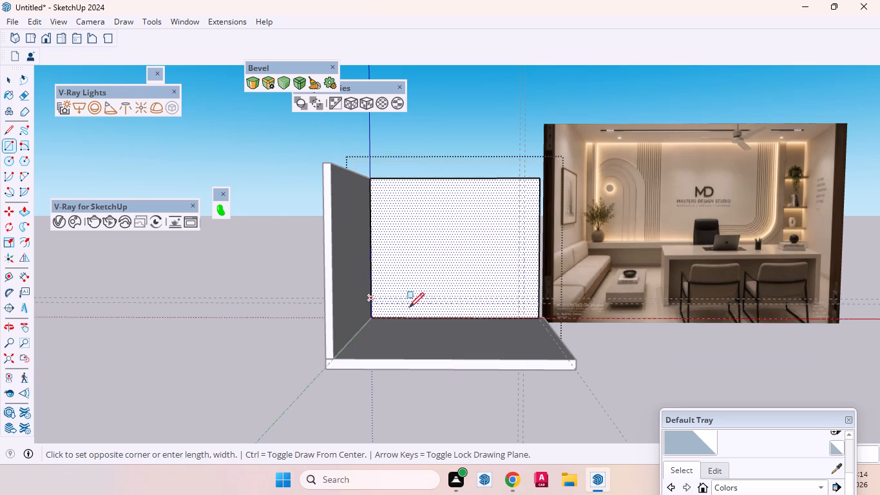
{"action": "left_click", "coordinate": [518, 306]}
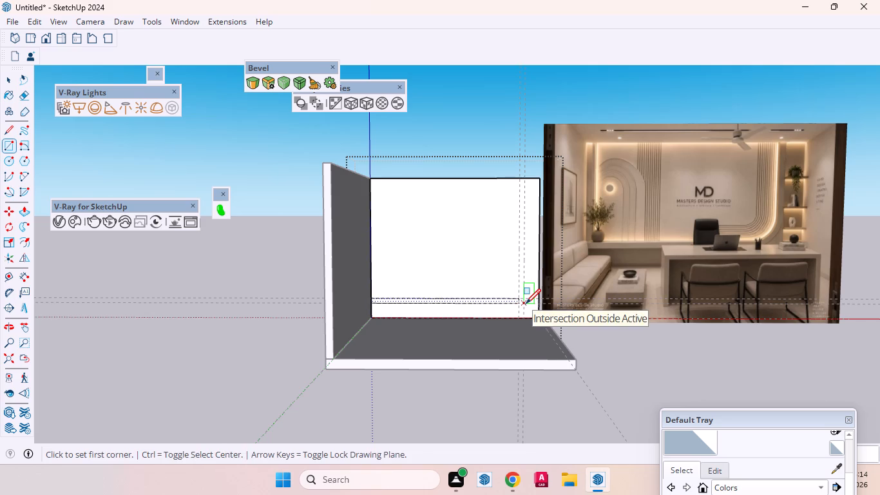
{"action": "left_click", "coordinate": [526, 304]}
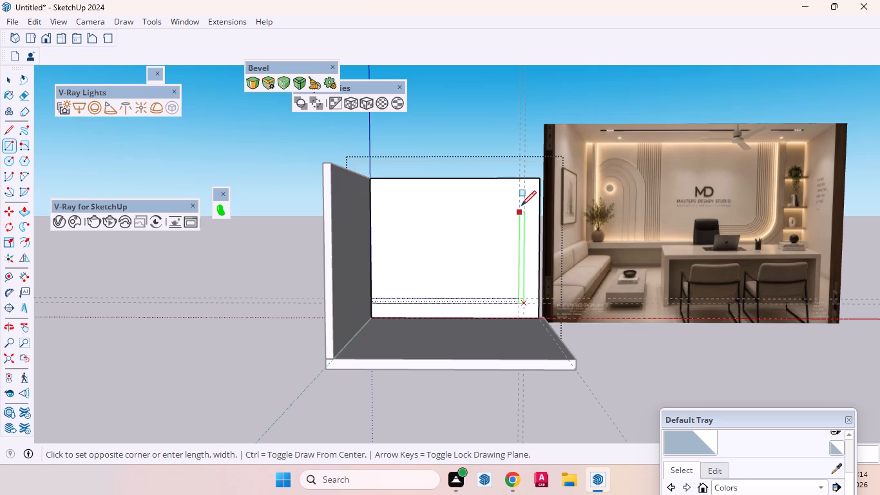
{"action": "left_click", "coordinate": [522, 180]}
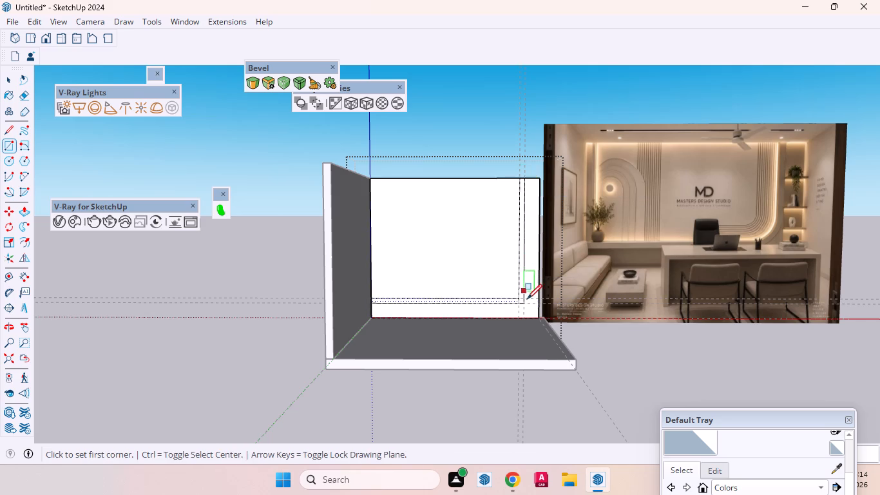
{"action": "key", "text": "space"}
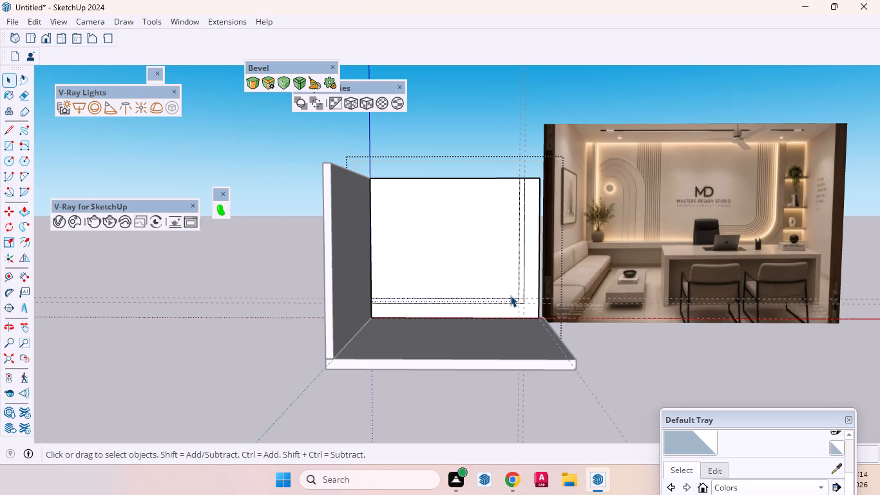
Place a vertical guide on the far wall about 1'8" inward from the band's inner vertical edge.
{"action": "key", "text": "t"}
{"action": "left_click", "coordinate": [519, 265]}
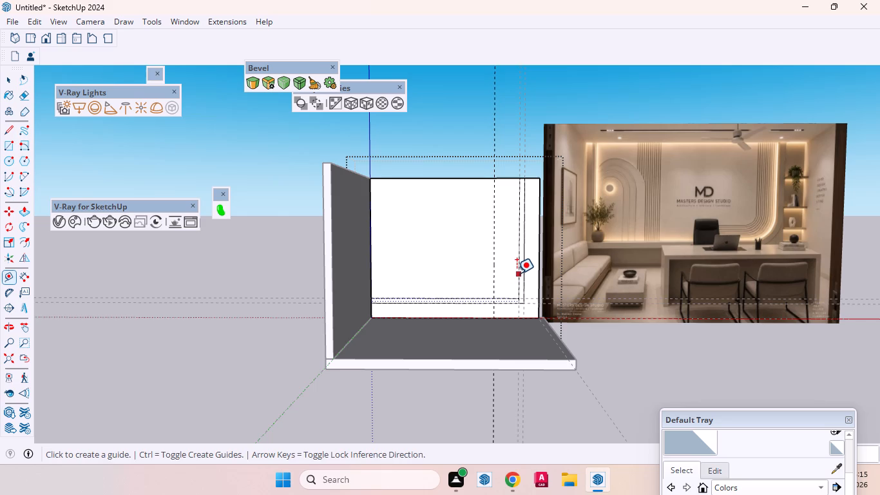
{"action": "left_click", "coordinate": [517, 273]}
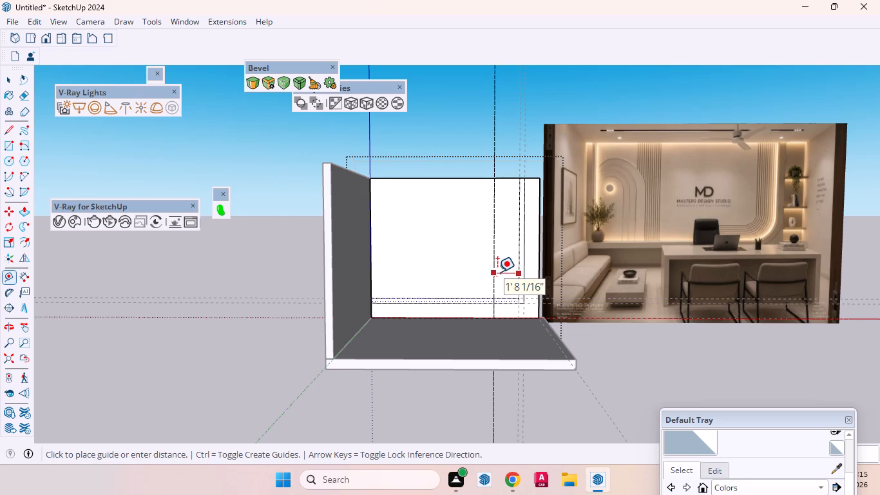
{"action": "key", "text": "space"}
Place a horizontal guide 1'8" above the upper edge of the band's horizontal strip.
{"action": "key", "text": "t"}
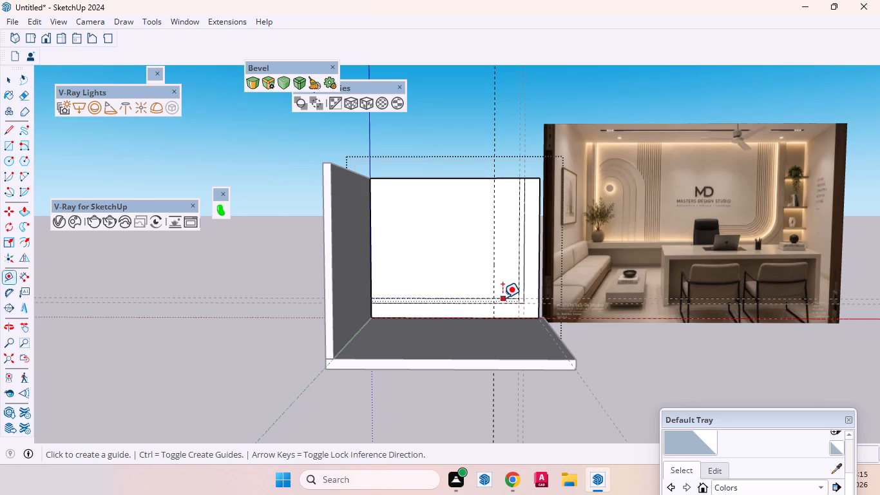
{"action": "left_click", "coordinate": [502, 298]}
{"action": "key", "text": "1"}
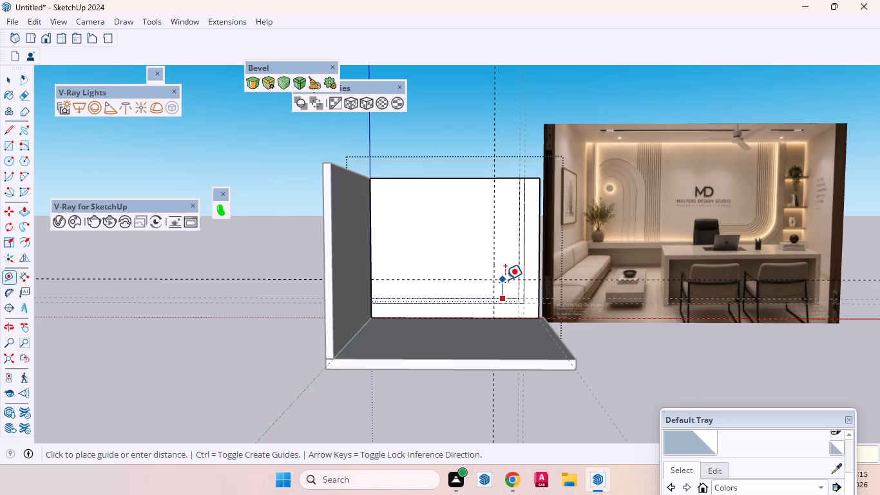
{"action": "key", "text": "apostrophe"}
{"action": "key", "text": "8"}
{"action": "key", "text": "Return"}
{"action": "key", "text": "space"}
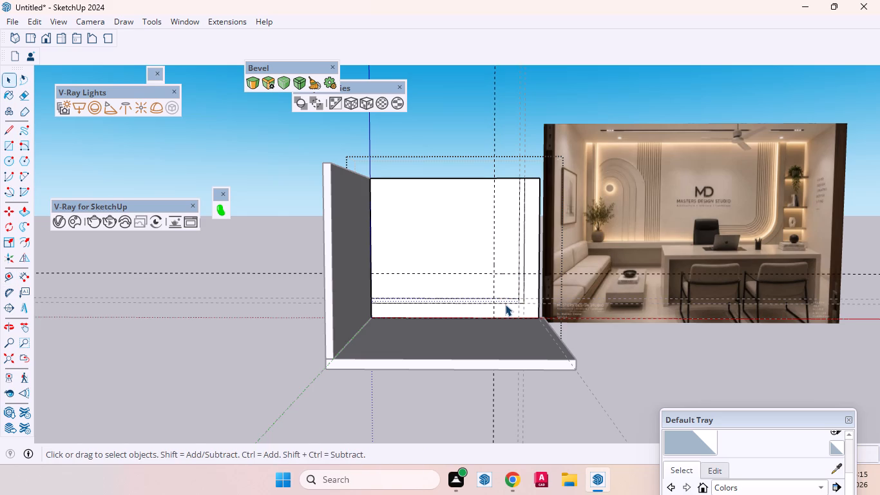
Draw a 100-sided 2 Point Arc rounding the band's inner corner, from the new vertical guide to the new horizontal guide.
{"action": "key", "text": "a"}
{"action": "key", "text": "1"}
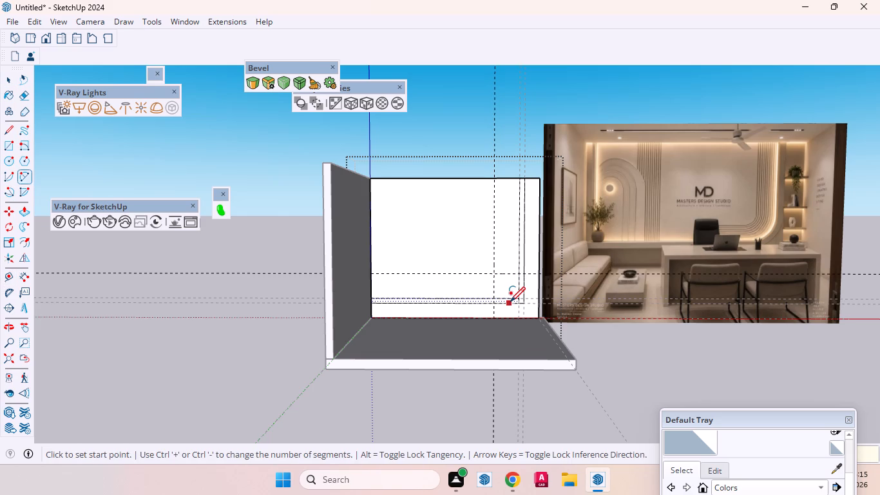
{"action": "type", "text": "00"}
{"action": "key", "text": "Return"}
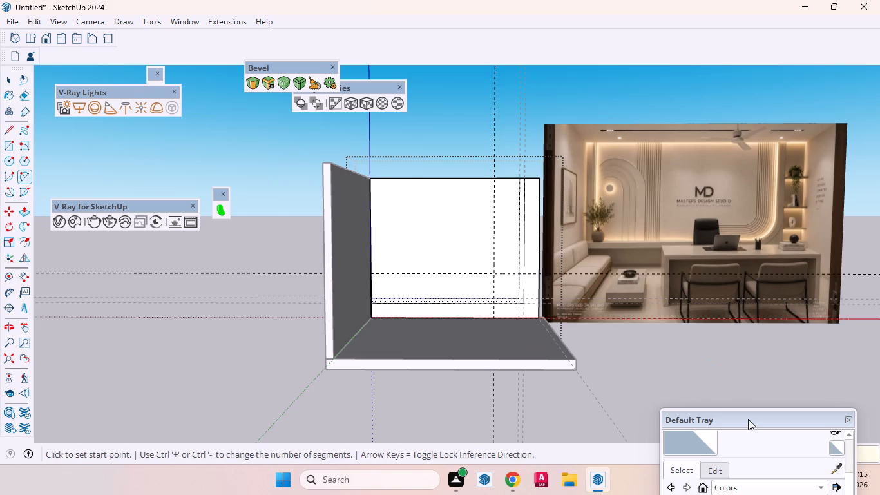
{"action": "left_click_drag", "start_coordinate": [748, 419], "coordinate": [507, 427]}
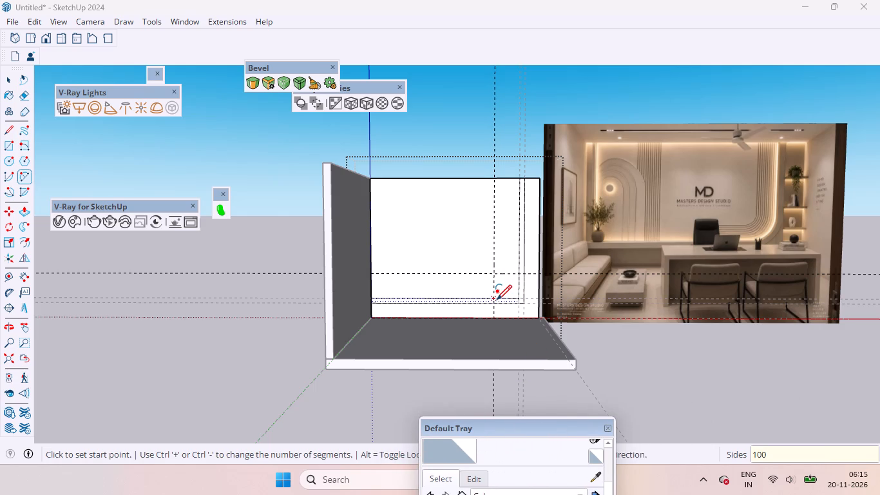
{"action": "left_click", "coordinate": [495, 300]}
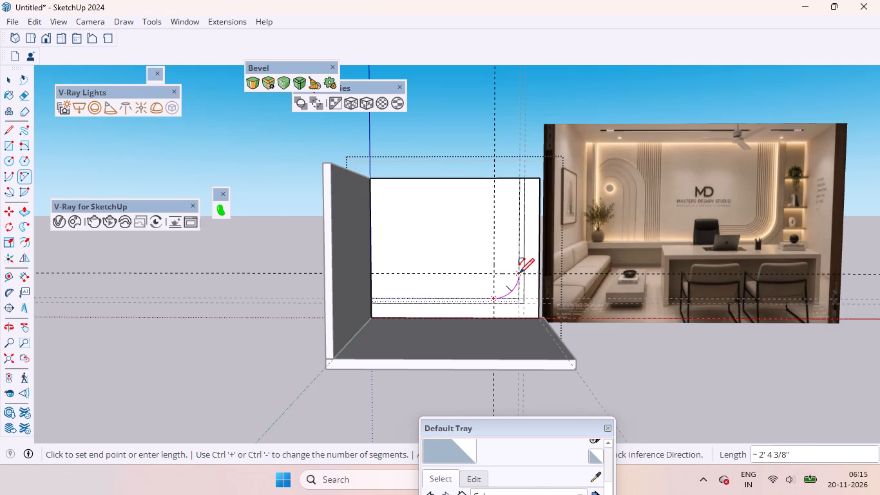
{"action": "double_click", "coordinate": [519, 273]}
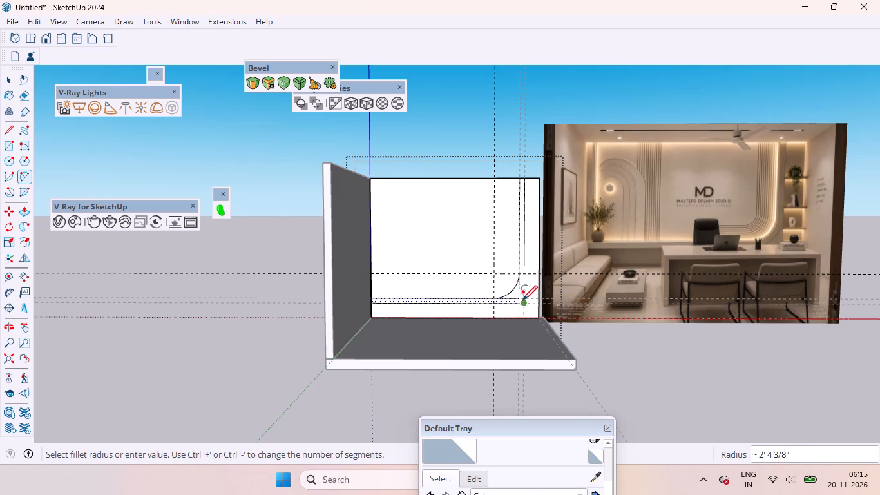
{"action": "scroll", "coordinate": [529, 303], "scroll_direction": "up", "scroll_amount": 6}
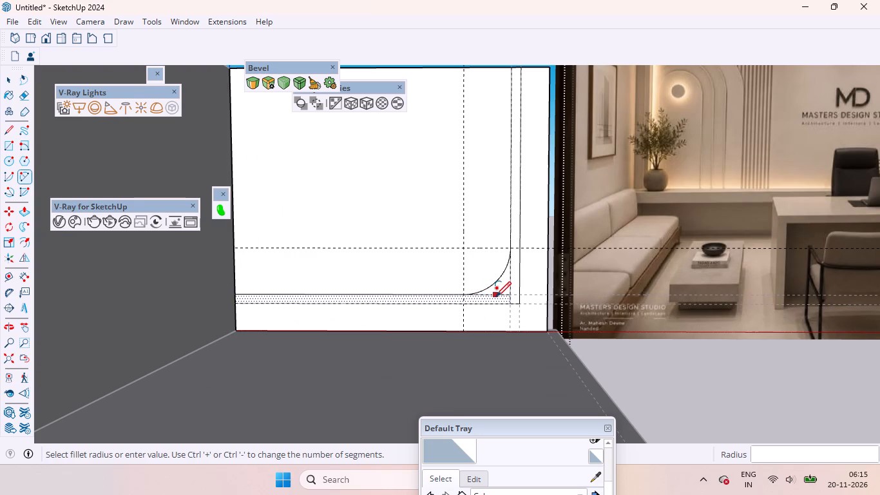
{"action": "key", "text": "space"}
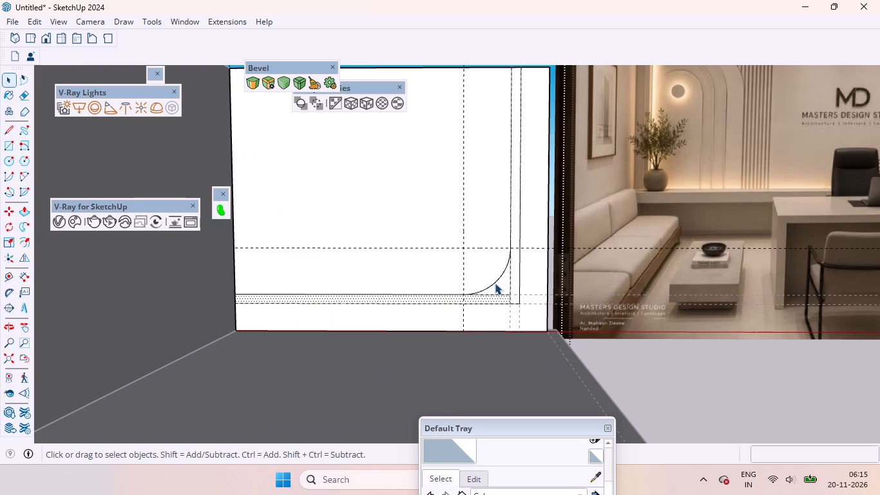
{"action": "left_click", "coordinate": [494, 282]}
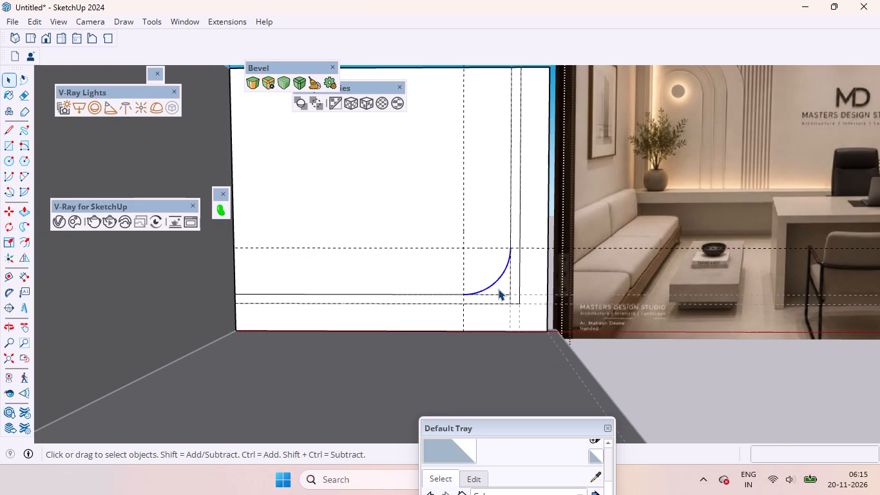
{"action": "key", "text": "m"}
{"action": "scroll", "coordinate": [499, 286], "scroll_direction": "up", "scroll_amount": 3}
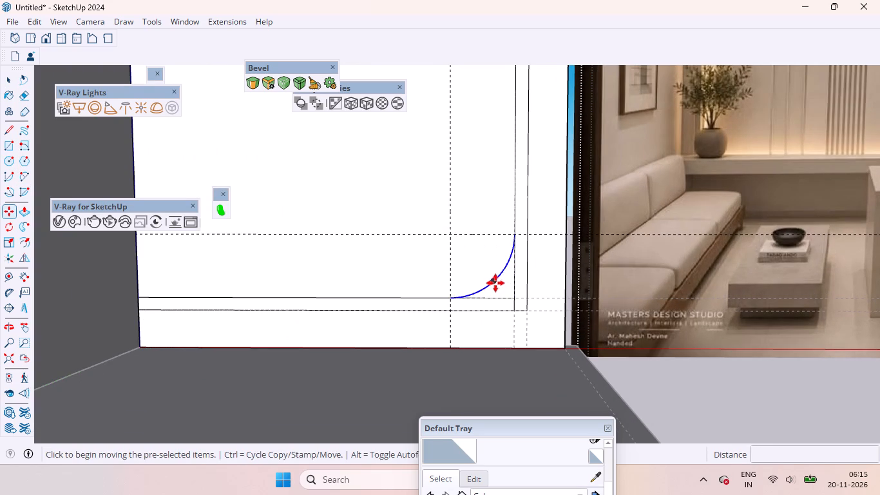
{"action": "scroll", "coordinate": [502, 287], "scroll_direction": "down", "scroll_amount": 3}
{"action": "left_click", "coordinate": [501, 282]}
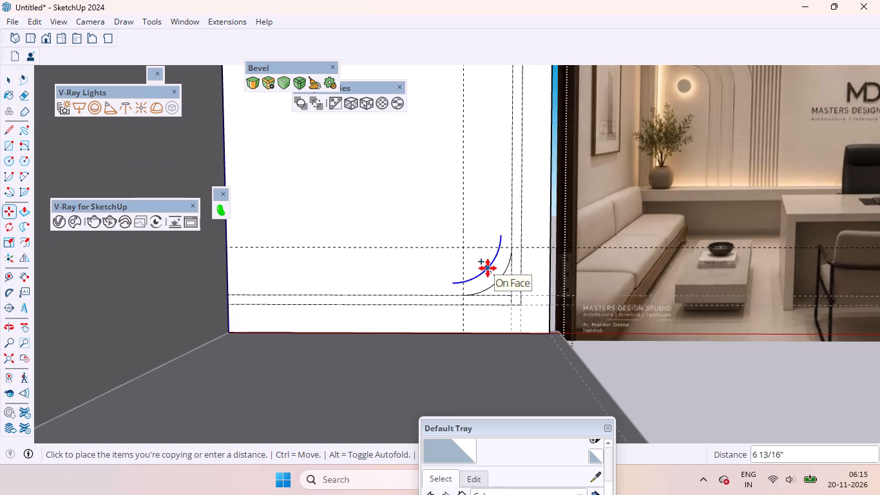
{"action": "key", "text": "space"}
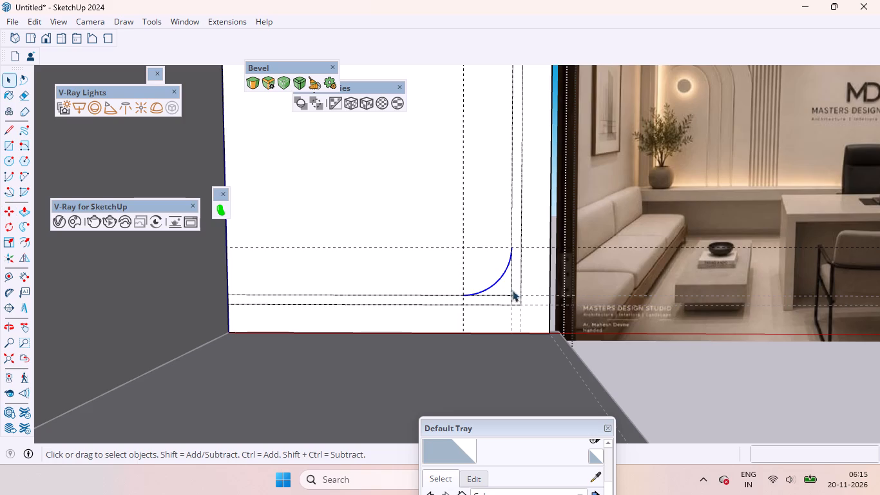
Place a vertical guide 4" from the guide through the arc's lower end, toward the band's vertical strip.
{"action": "scroll", "coordinate": [511, 294], "scroll_direction": "down", "scroll_amount": 6}
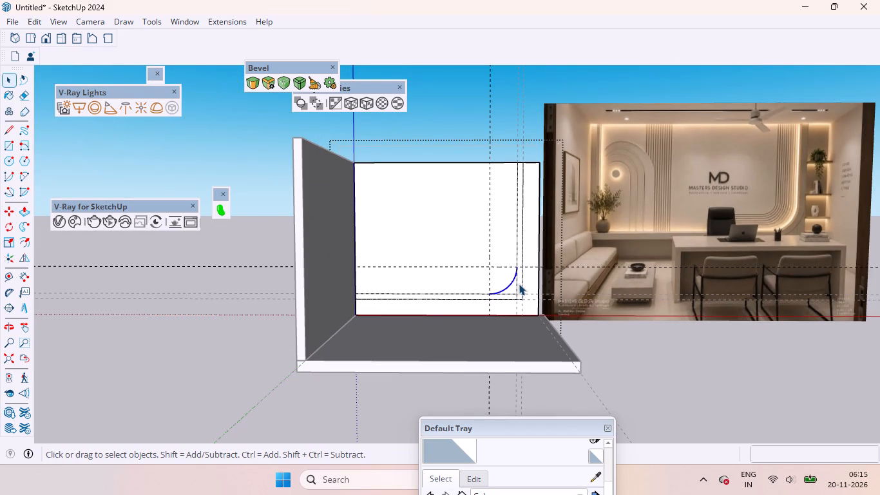
{"action": "scroll", "coordinate": [519, 283], "scroll_direction": "up", "scroll_amount": 8}
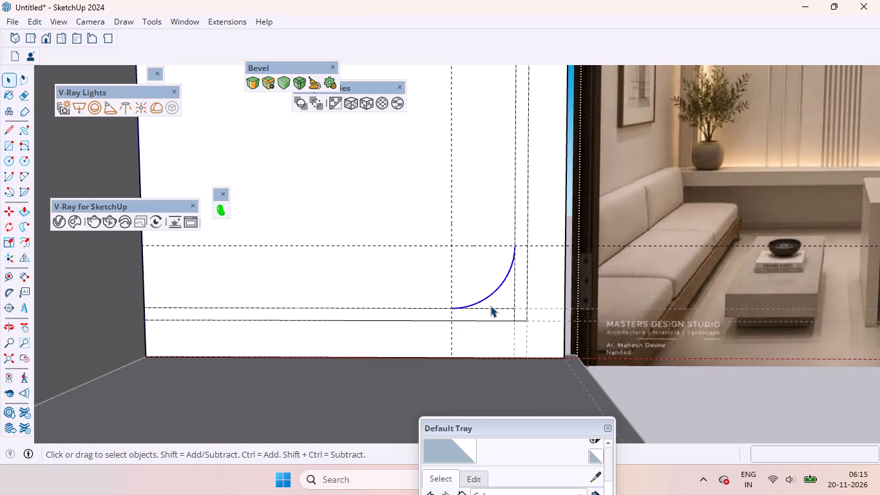
{"action": "key", "text": "t"}
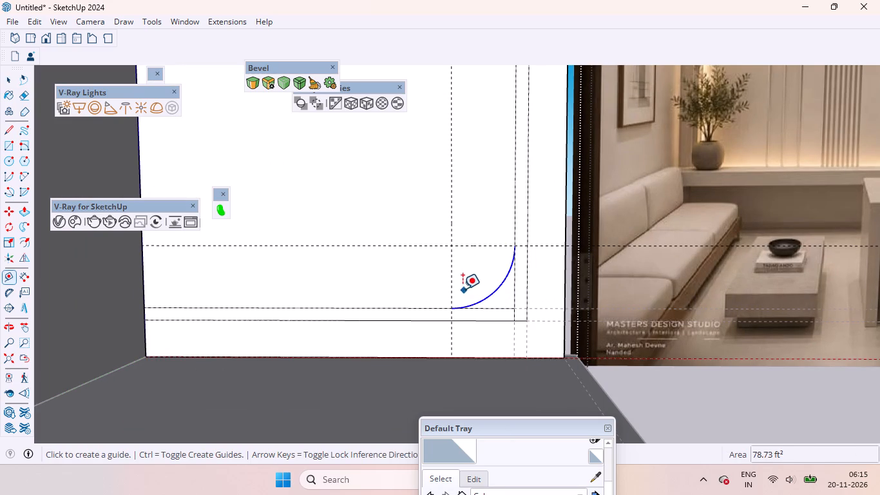
{"action": "left_click", "coordinate": [450, 282]}
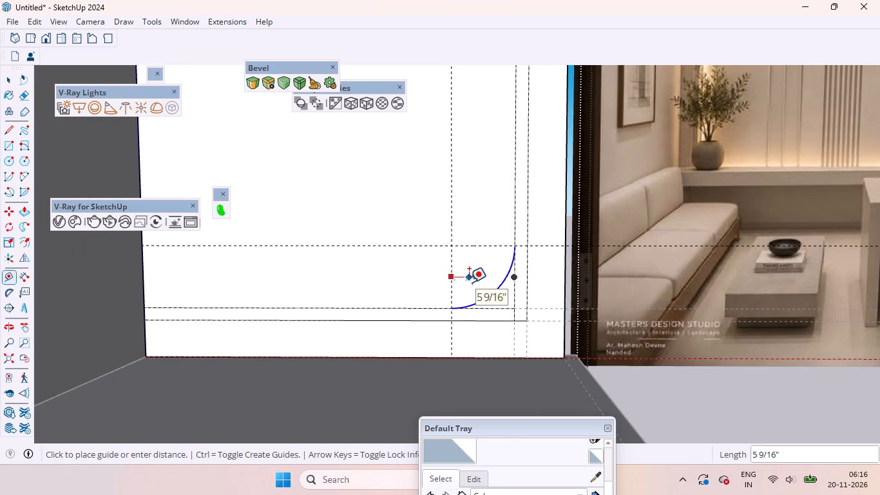
{"action": "key", "text": "space"}
{"action": "key", "text": "t"}
{"action": "left_click", "coordinate": [452, 291]}
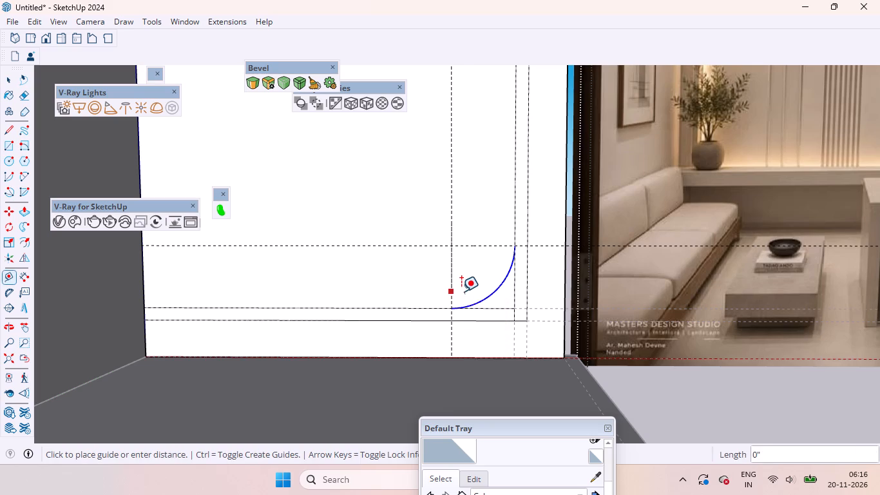
{"action": "key", "text": "4"}
{"action": "key", "text": "Return"}
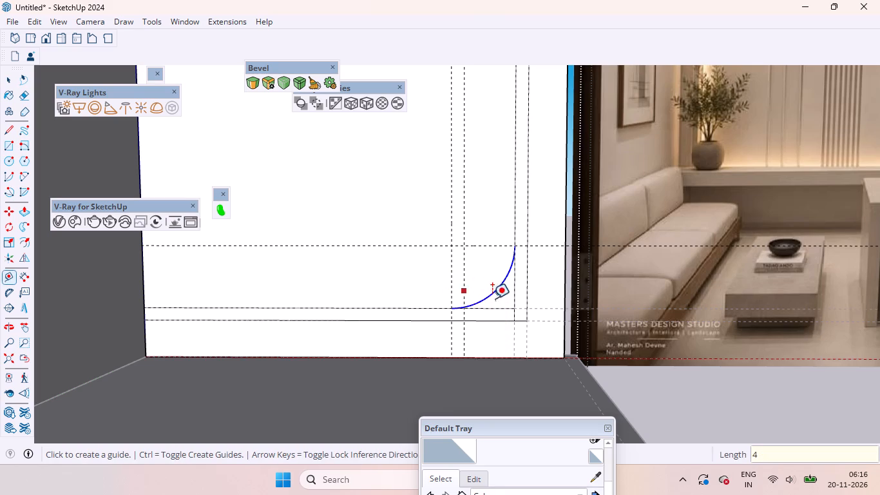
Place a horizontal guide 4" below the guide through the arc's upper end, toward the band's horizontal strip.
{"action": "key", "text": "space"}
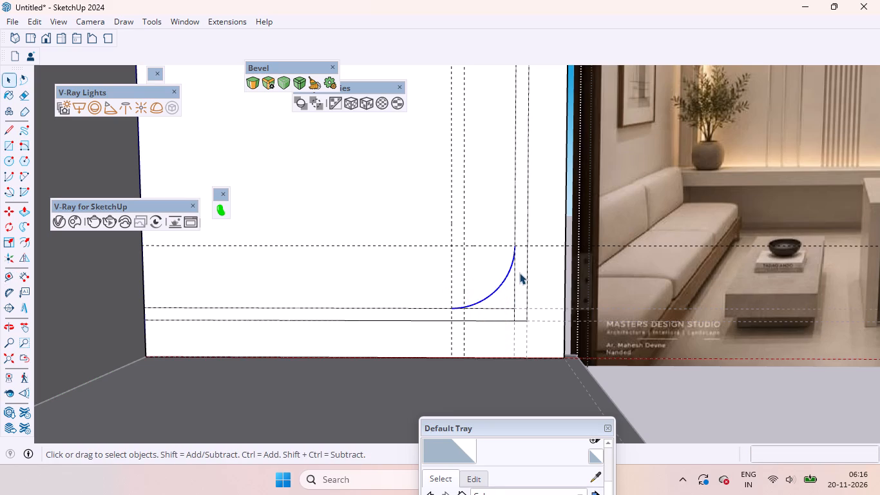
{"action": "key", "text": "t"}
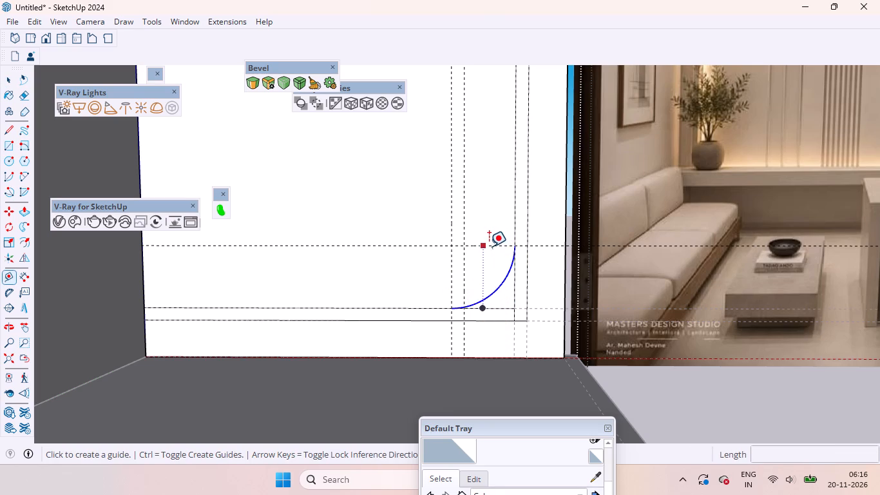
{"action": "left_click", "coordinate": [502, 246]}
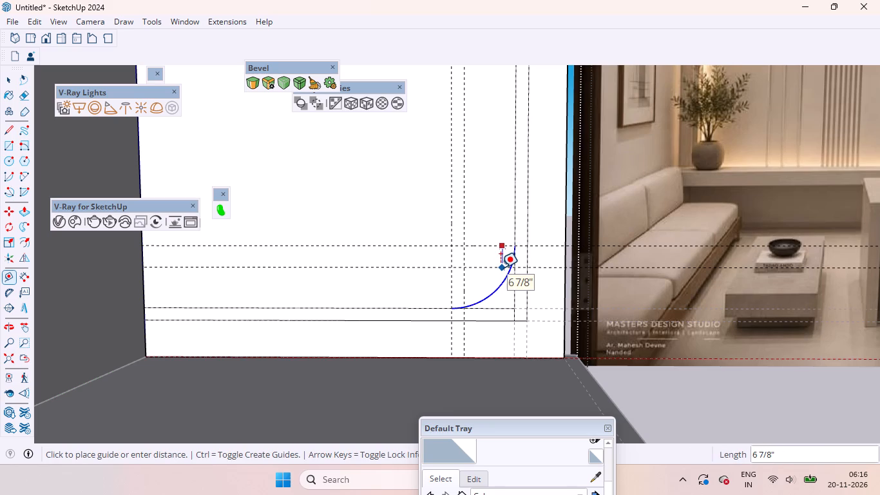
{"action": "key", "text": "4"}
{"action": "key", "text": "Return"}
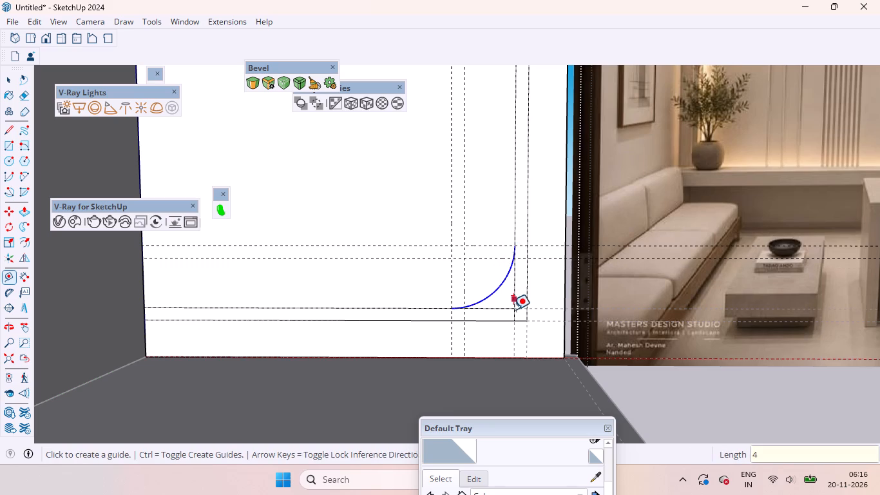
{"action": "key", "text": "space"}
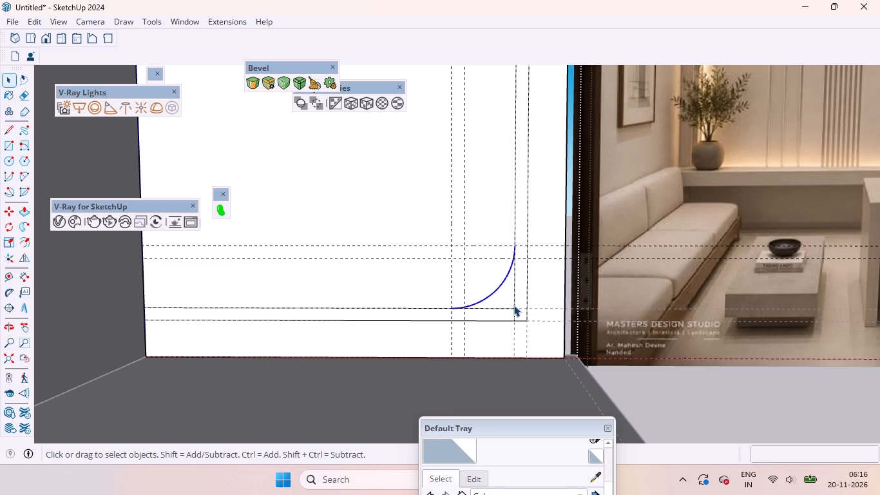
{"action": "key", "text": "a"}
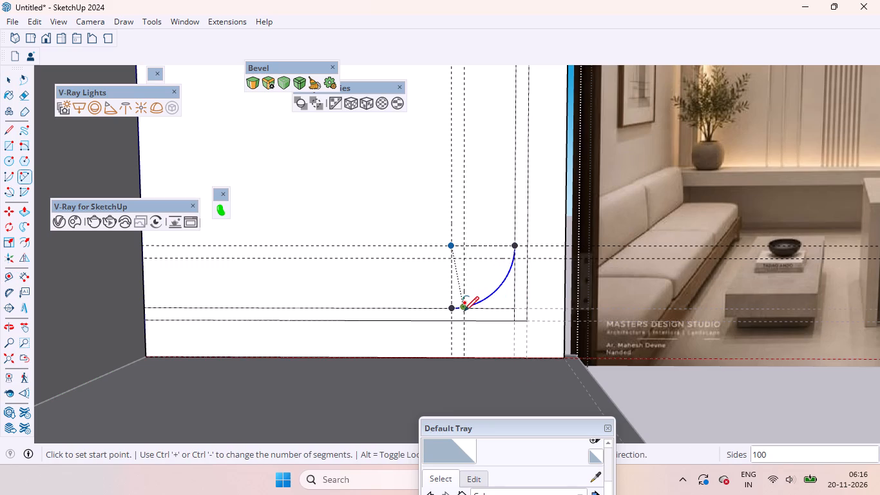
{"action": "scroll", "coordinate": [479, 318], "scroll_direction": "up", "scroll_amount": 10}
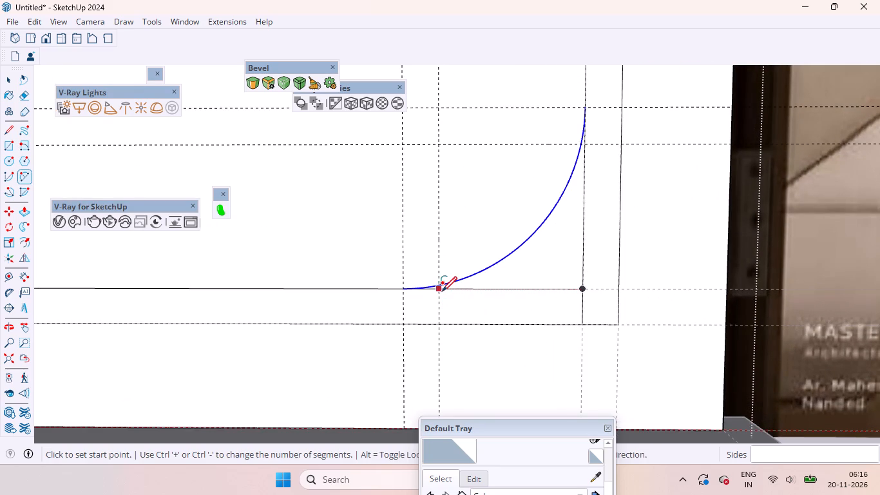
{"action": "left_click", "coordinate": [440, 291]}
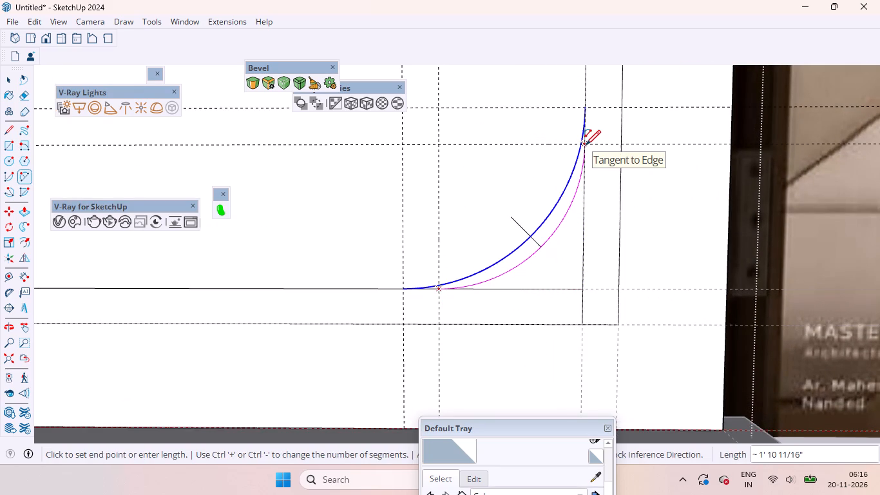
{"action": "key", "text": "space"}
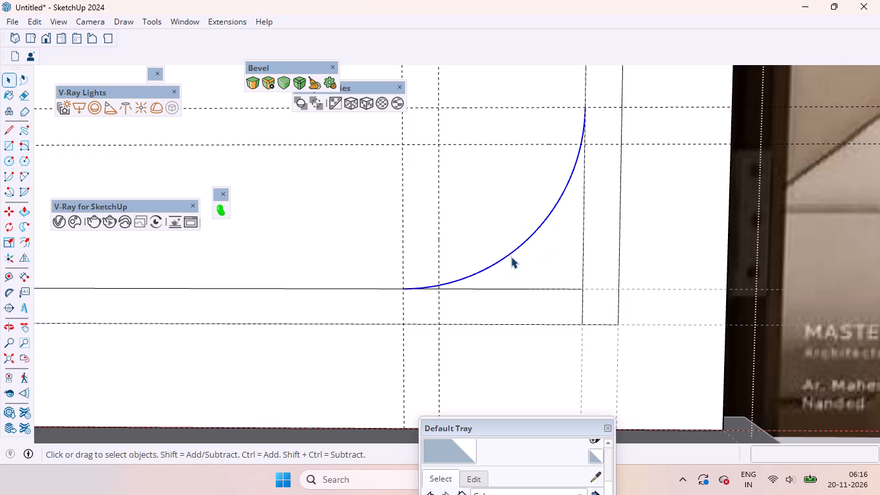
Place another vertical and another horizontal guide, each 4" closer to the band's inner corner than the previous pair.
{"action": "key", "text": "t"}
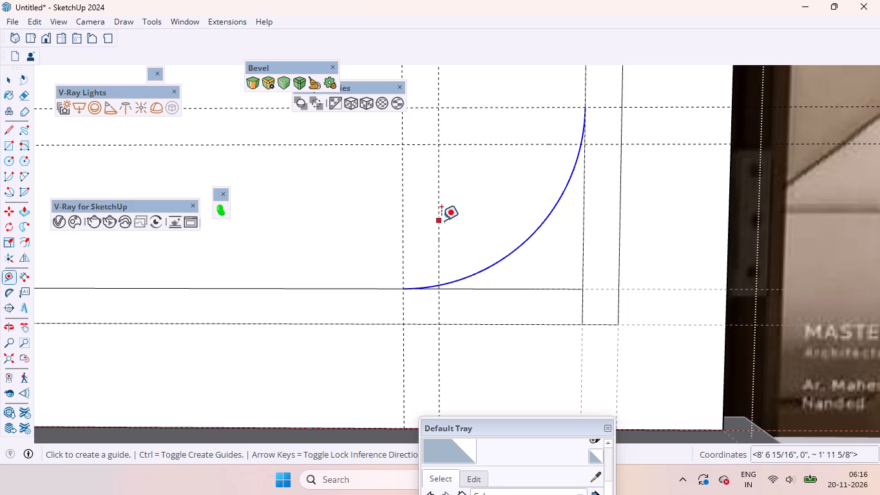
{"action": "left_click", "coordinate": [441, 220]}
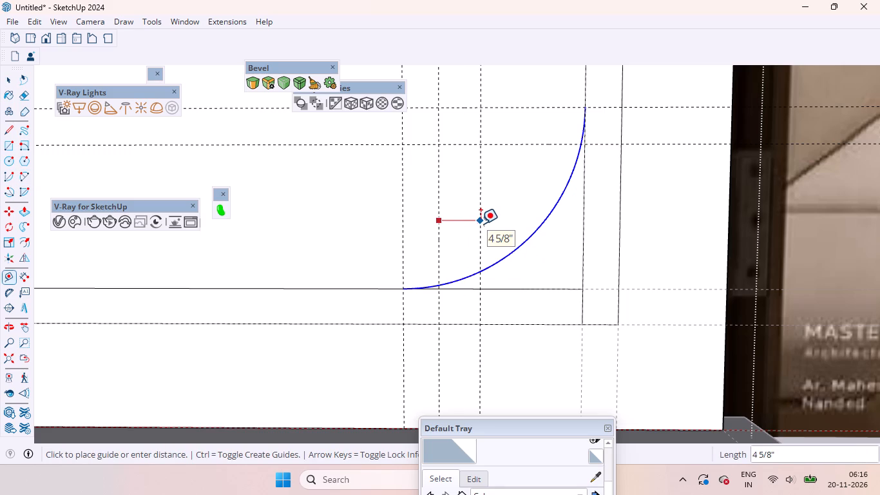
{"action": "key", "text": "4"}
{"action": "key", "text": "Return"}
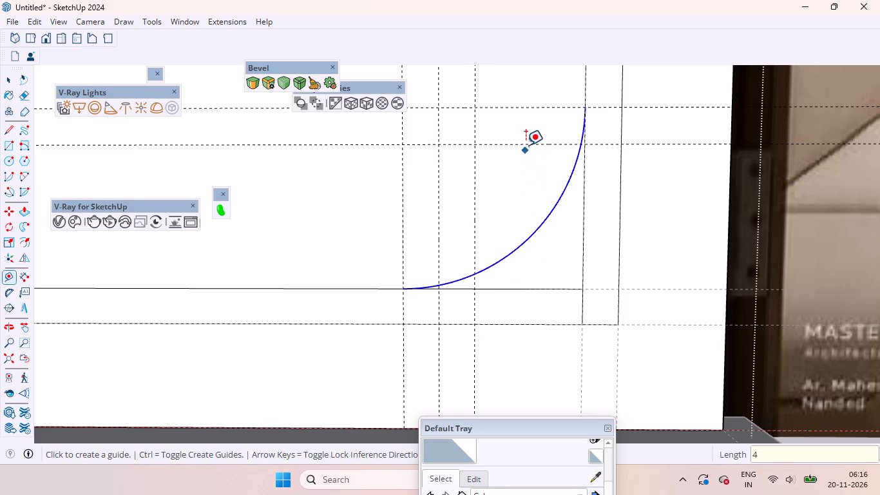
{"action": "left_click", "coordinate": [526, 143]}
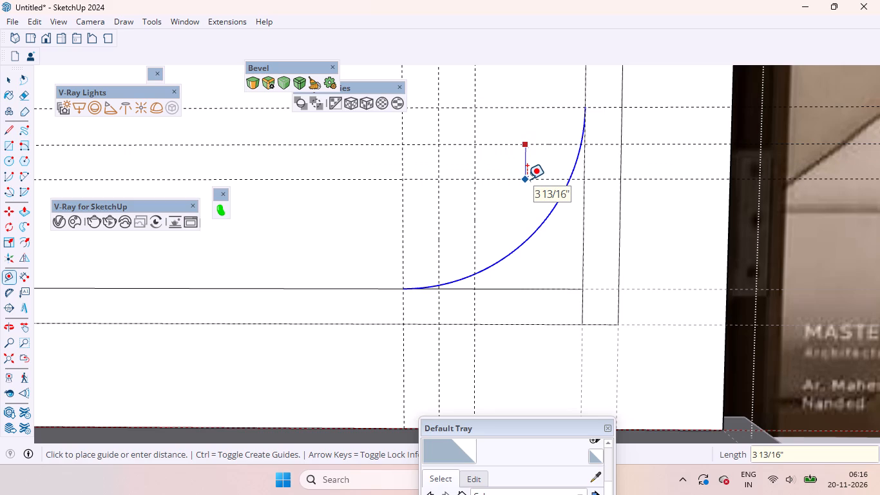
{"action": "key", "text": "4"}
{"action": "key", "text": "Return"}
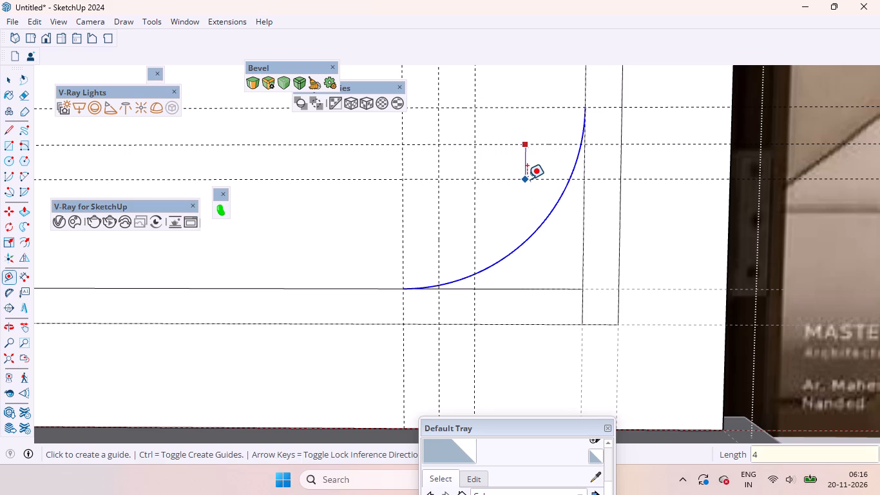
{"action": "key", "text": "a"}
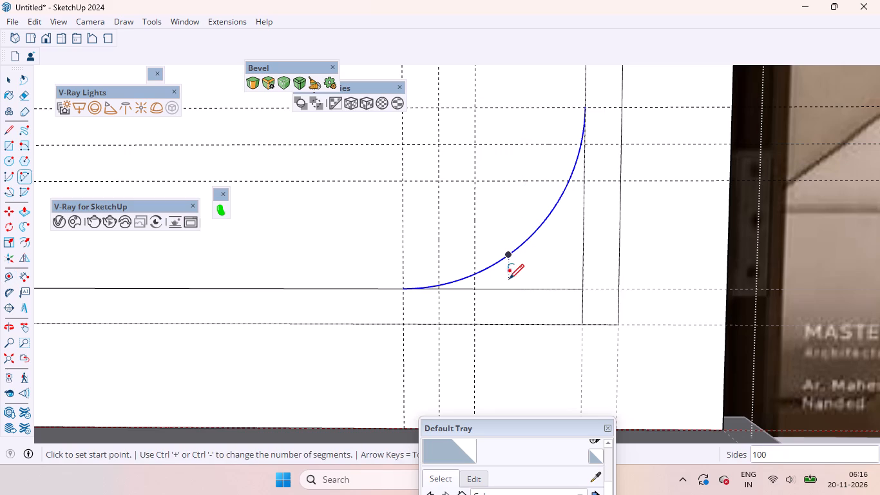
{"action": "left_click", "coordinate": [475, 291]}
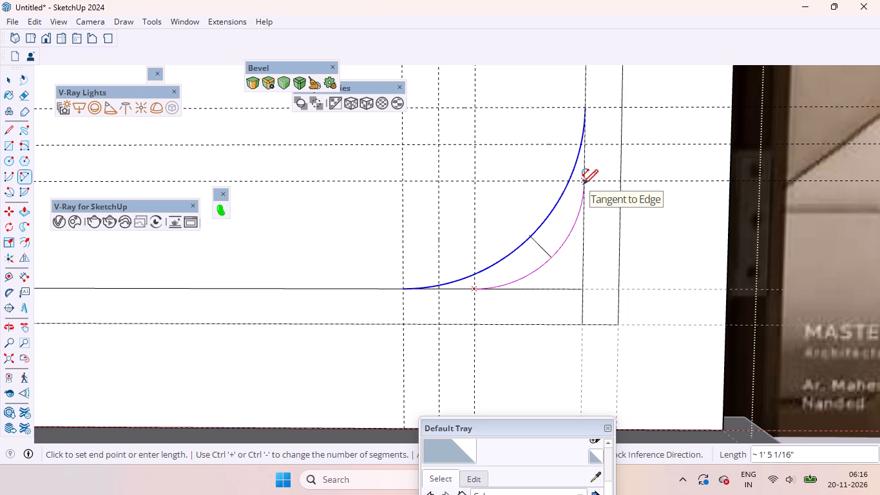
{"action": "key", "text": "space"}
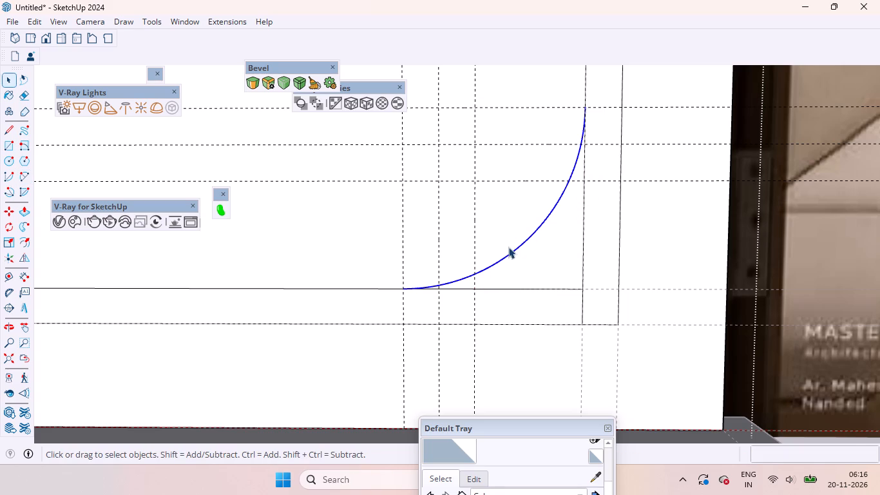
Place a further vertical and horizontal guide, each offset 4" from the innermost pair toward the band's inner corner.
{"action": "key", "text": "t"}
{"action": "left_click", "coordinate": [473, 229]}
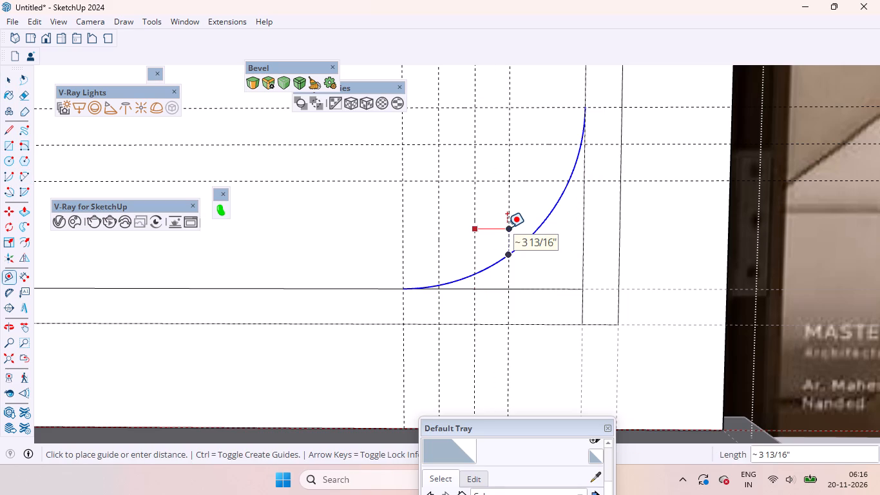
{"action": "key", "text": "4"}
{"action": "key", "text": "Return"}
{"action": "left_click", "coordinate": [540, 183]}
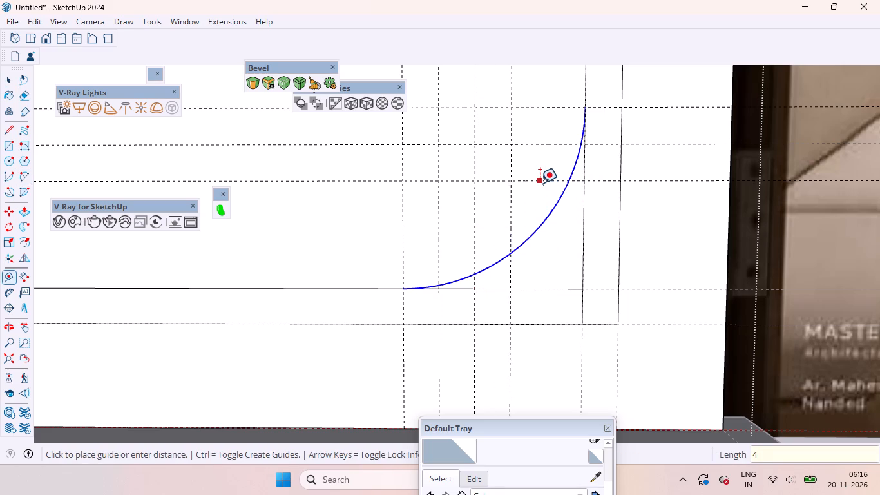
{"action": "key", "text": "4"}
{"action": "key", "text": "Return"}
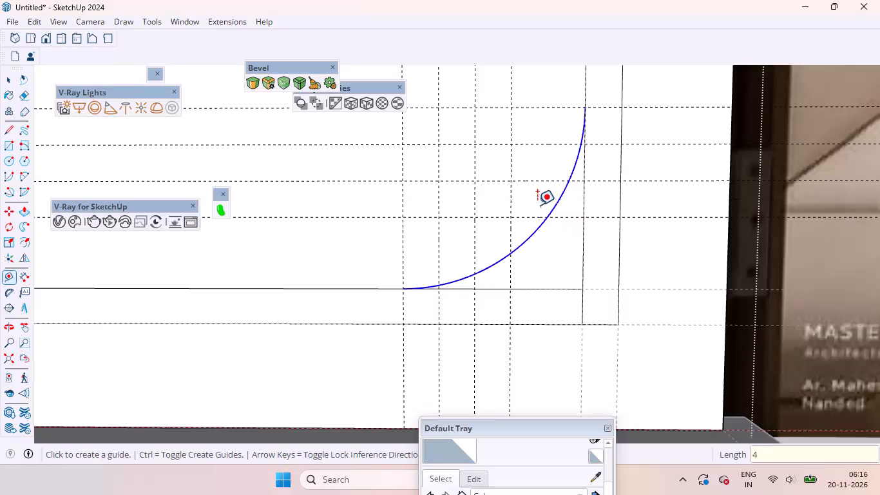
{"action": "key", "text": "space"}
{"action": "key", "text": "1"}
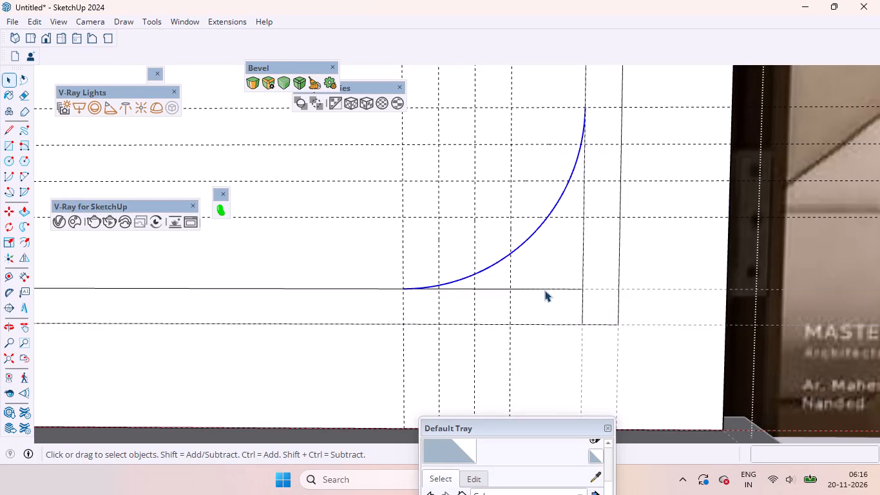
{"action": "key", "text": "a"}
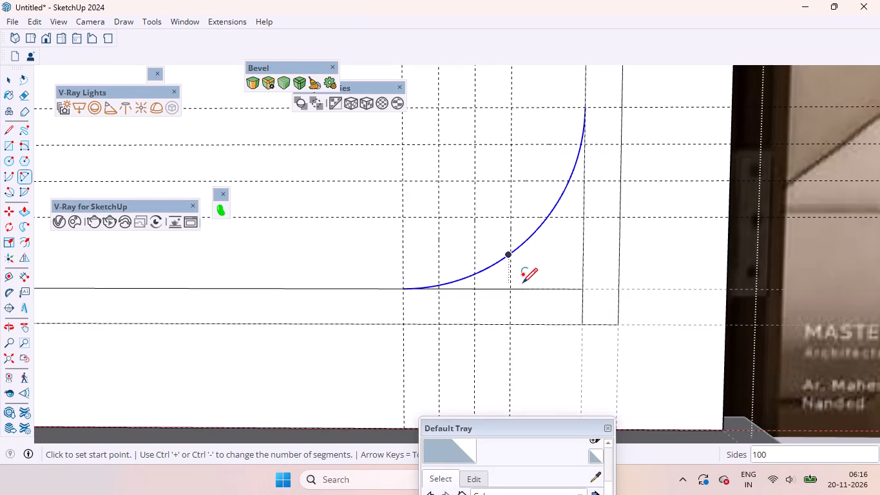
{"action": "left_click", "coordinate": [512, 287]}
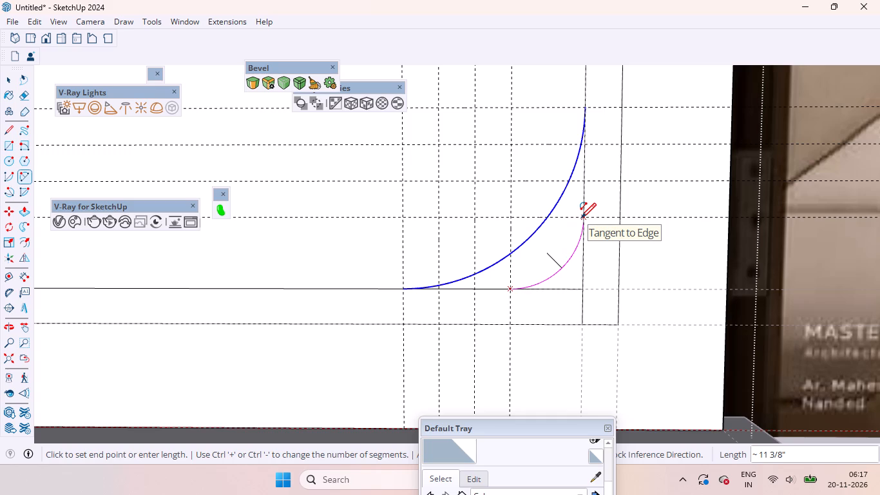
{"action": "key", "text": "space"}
Delete the arc rounding the band's inner corner.
{"action": "scroll", "coordinate": [536, 275], "scroll_direction": "down", "scroll_amount": 12}
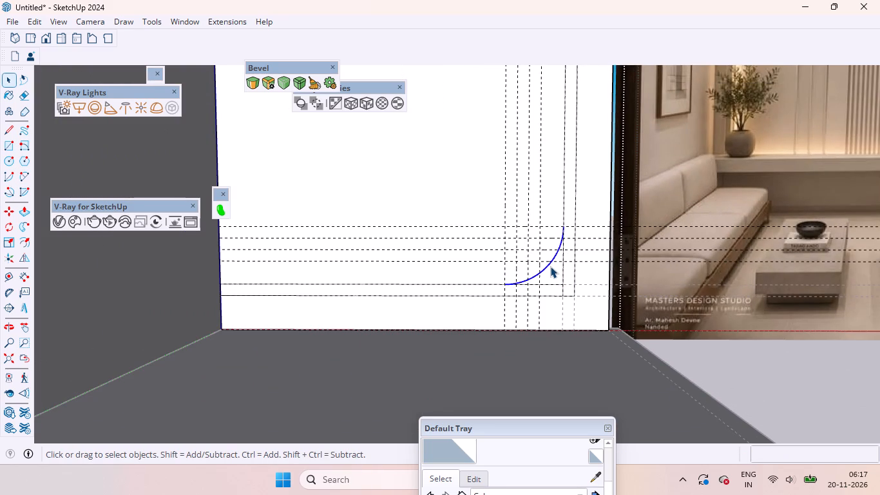
{"action": "key", "text": "Delete"}
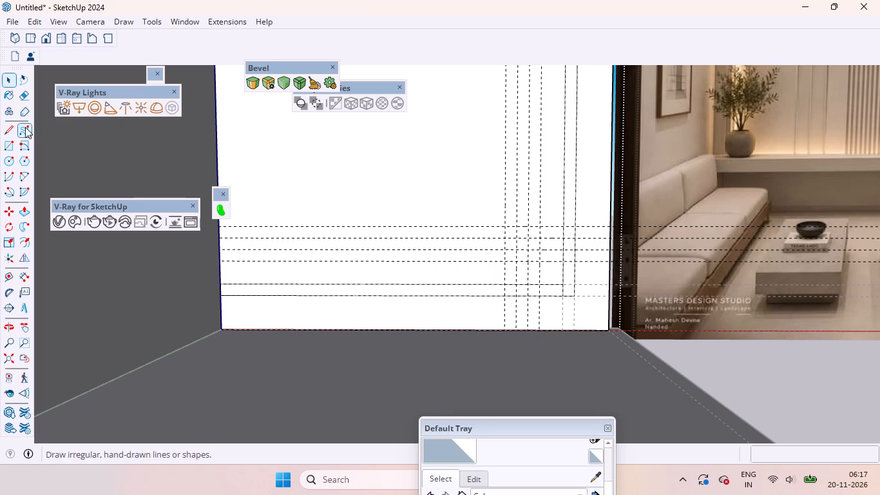
Erase the four vertical and four horizontal construction guides inside the band's inner corner.
{"action": "left_click", "coordinate": [26, 95]}
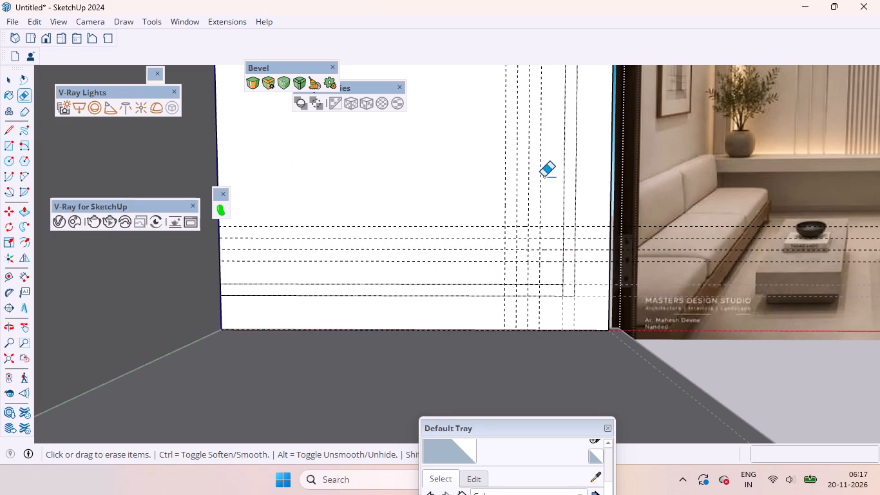
{"action": "left_click_drag", "start_coordinate": [544, 177], "coordinate": [472, 171]}
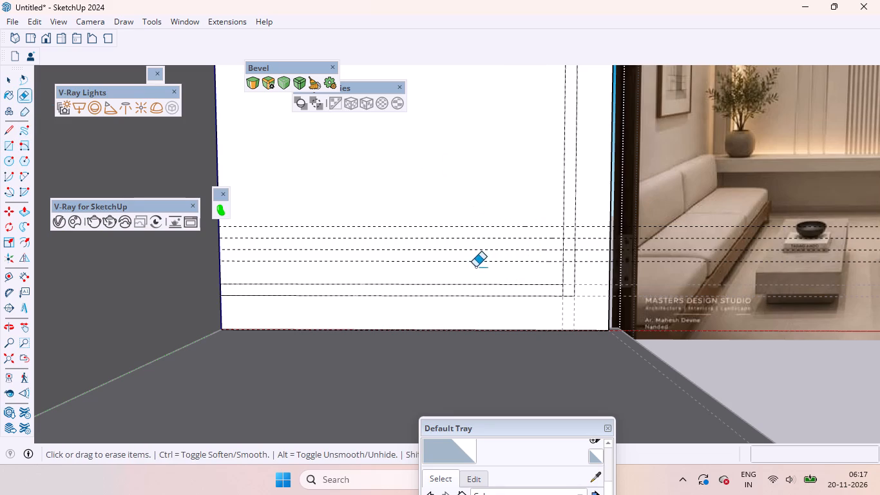
{"action": "left_click_drag", "start_coordinate": [475, 267], "coordinate": [474, 204]}
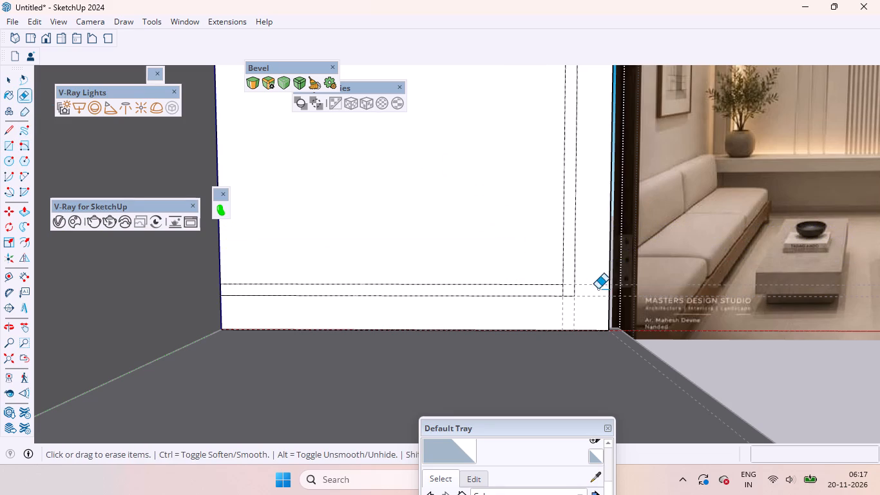
{"action": "left_click_drag", "start_coordinate": [588, 276], "coordinate": [552, 316]}
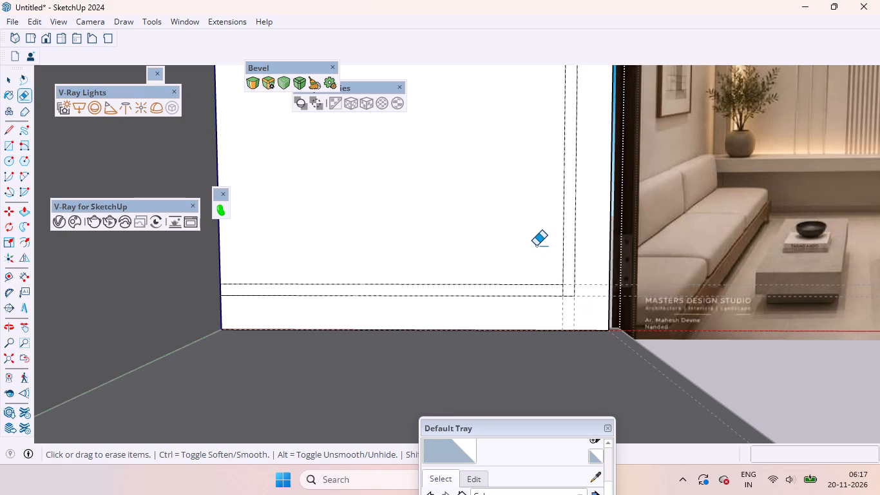
{"action": "key", "text": "space"}
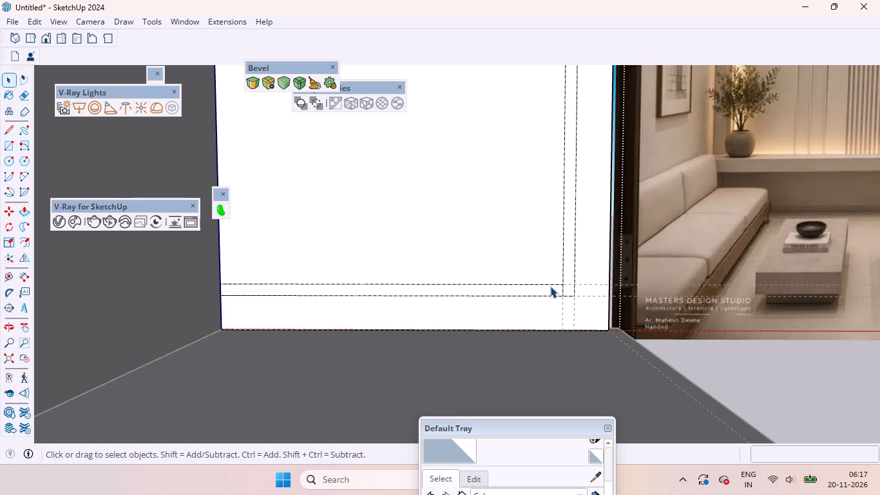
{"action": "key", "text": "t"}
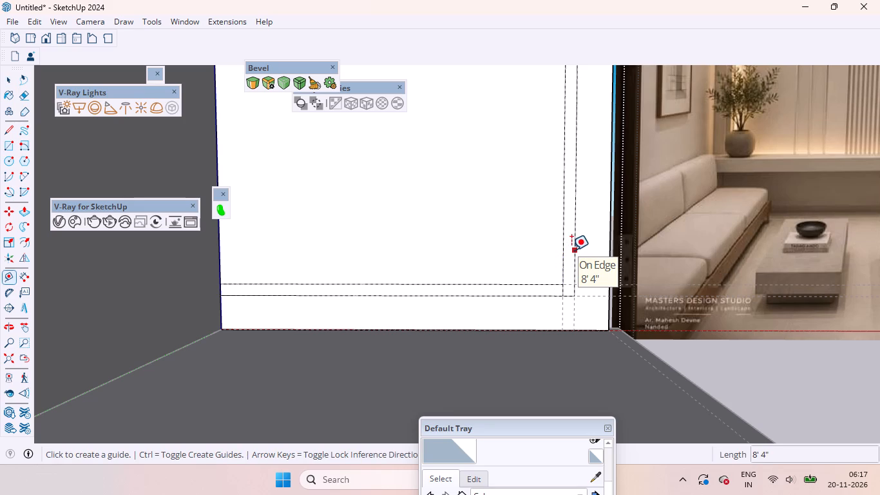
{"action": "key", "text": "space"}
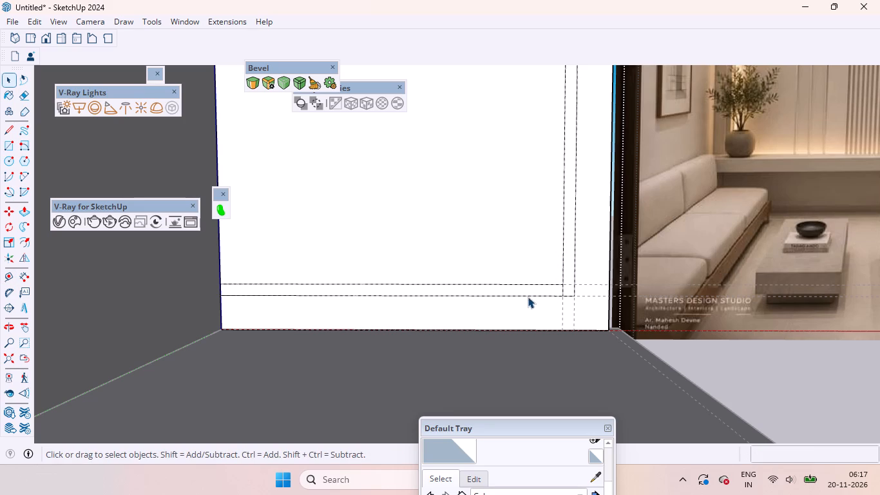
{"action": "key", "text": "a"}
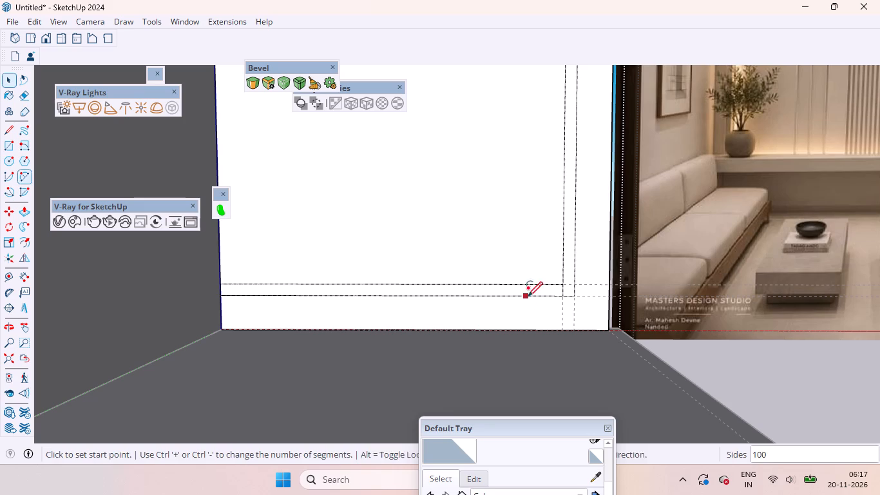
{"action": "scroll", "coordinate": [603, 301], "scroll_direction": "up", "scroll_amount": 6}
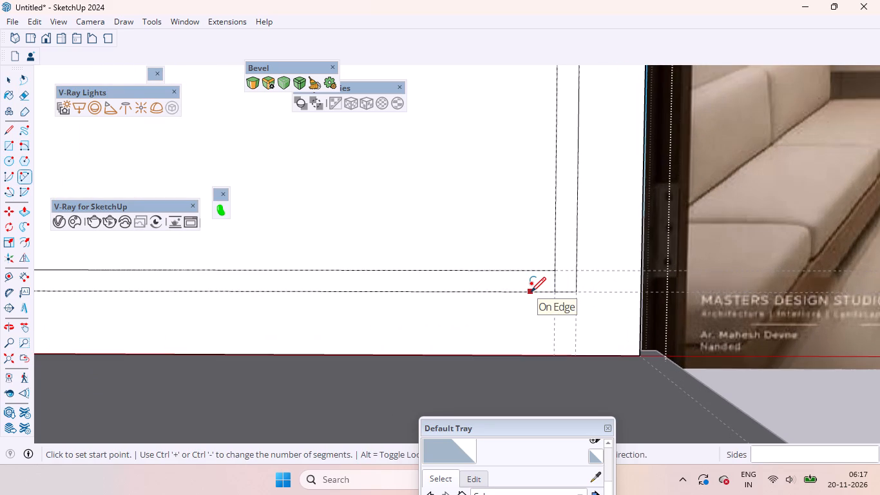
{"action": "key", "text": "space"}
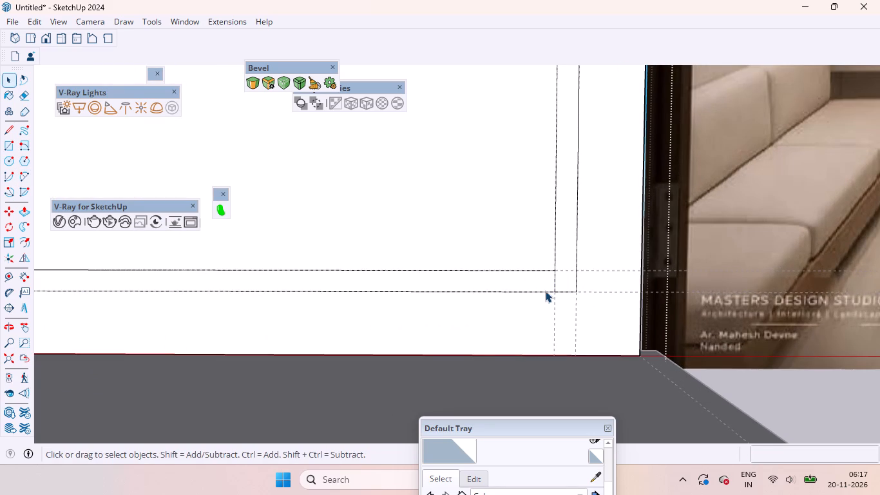
Place a vertical and a horizontal guide, each offset 8" inward from the band's outer edges near the square corner.
{"action": "key", "text": "t"}
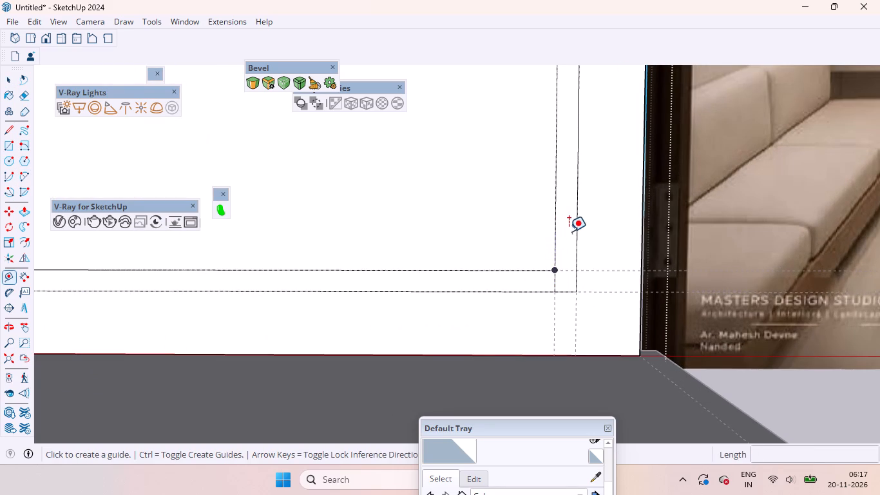
{"action": "left_click", "coordinate": [579, 231]}
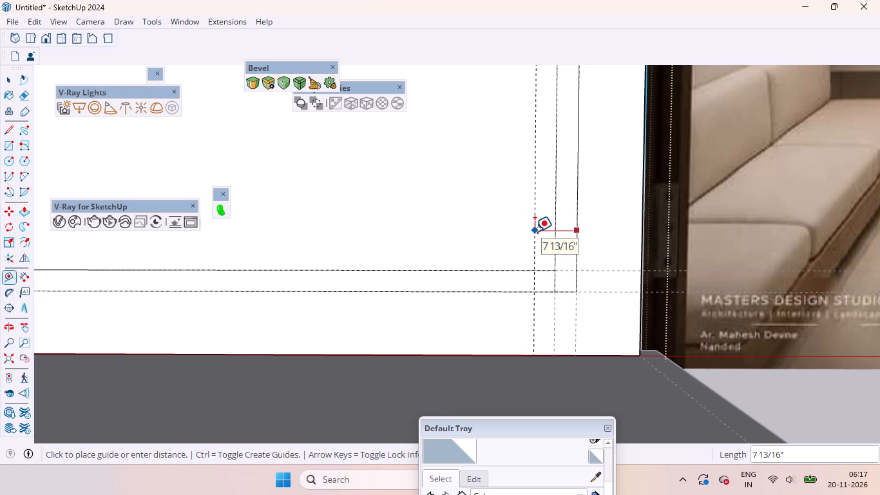
{"action": "key", "text": "8"}
{"action": "key", "text": "Return"}
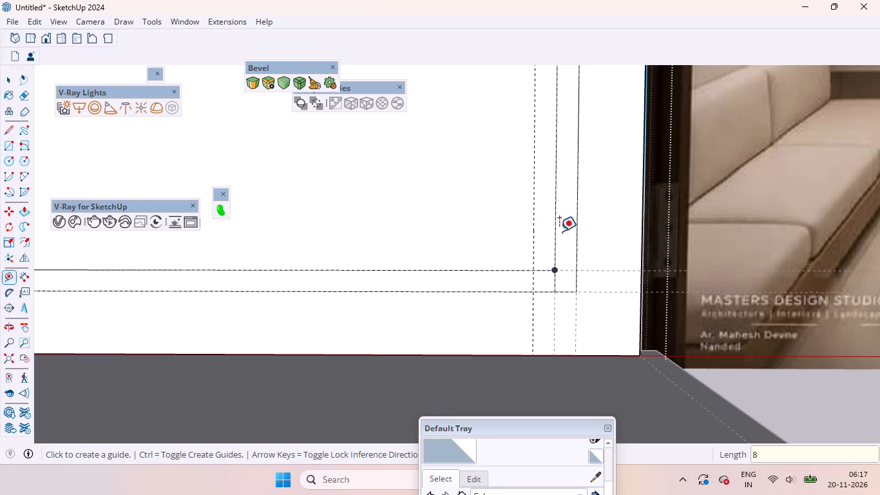
{"action": "left_click", "coordinate": [495, 289]}
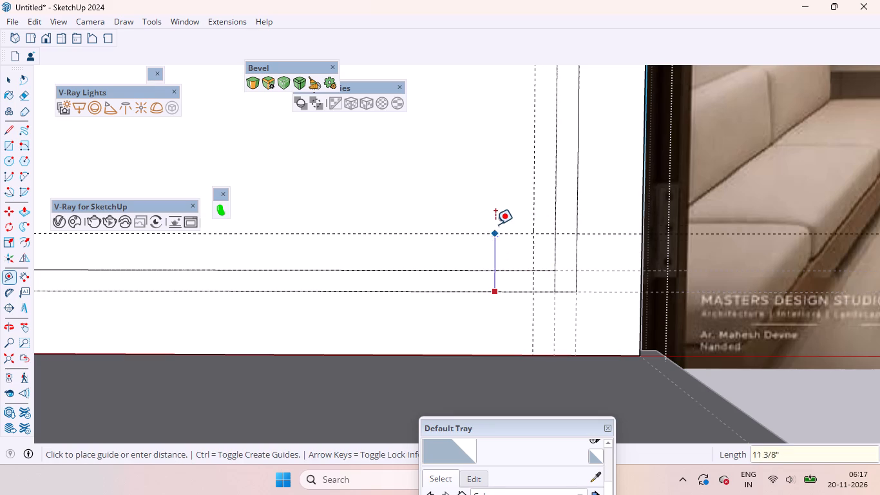
{"action": "key", "text": "8"}
{"action": "key", "text": "Return"}
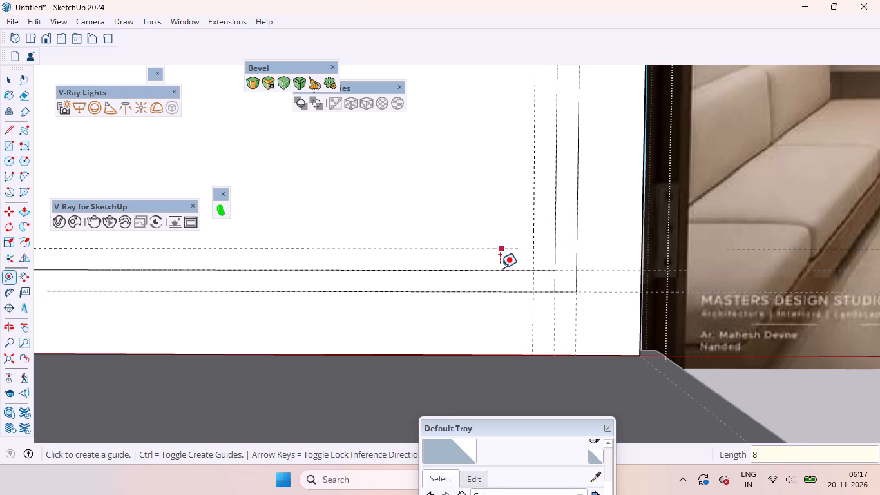
{"action": "key", "text": "space"}
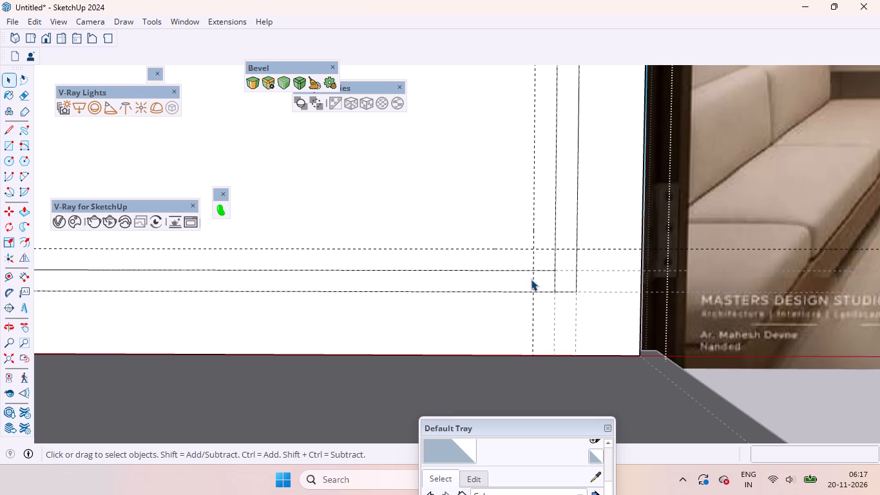
Draw a tangent arc rounding the band's outer corner between the points where the 8" guides meet the outer edges.
{"action": "key", "text": "a"}
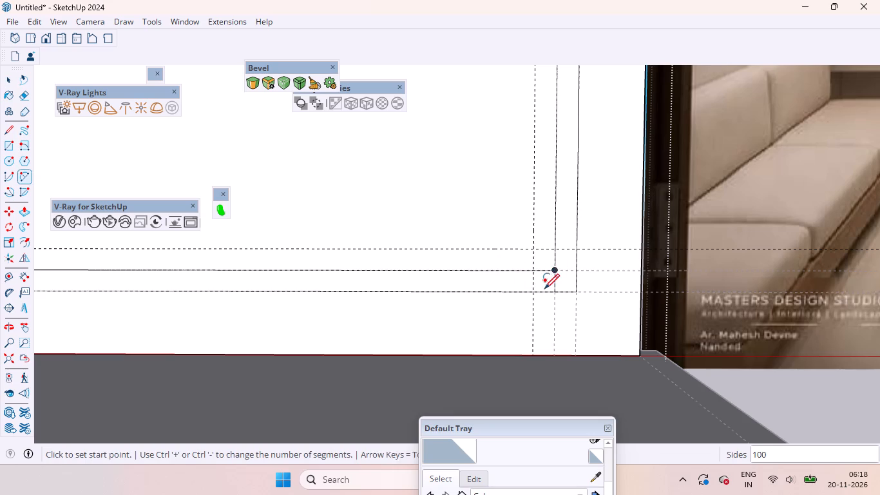
{"action": "left_click", "coordinate": [536, 294]}
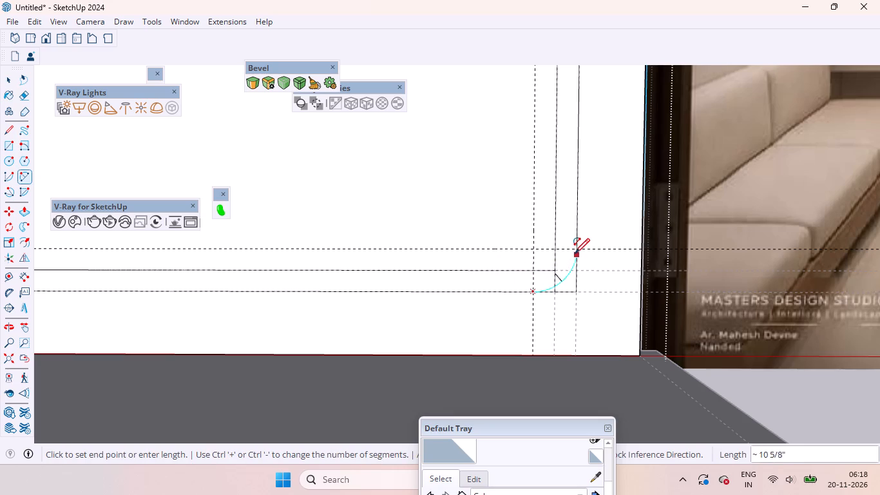
{"action": "double_click", "coordinate": [575, 251]}
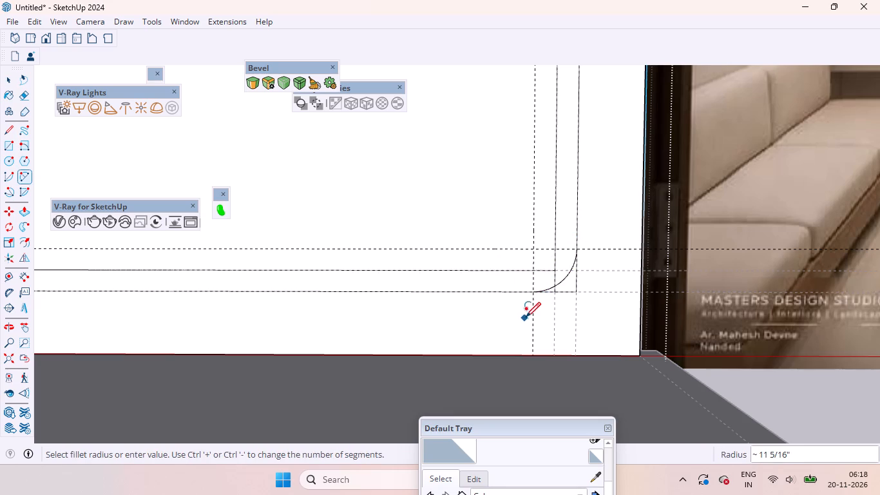
{"action": "key", "text": "space"}
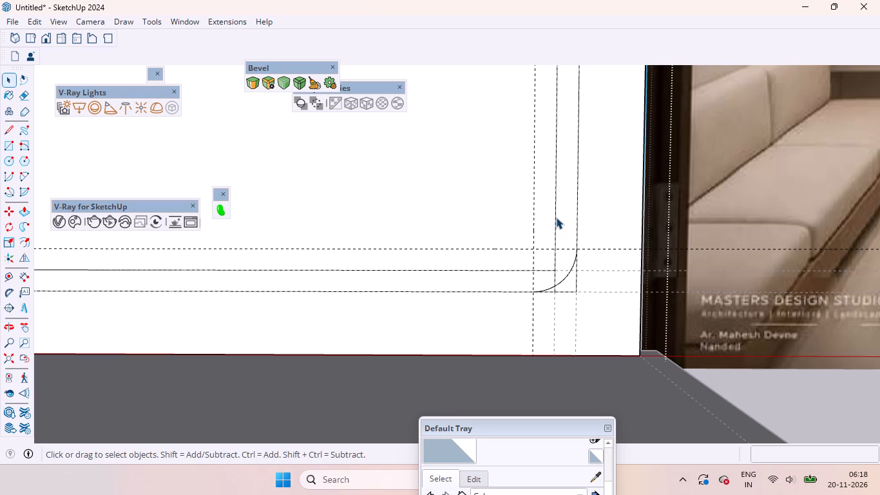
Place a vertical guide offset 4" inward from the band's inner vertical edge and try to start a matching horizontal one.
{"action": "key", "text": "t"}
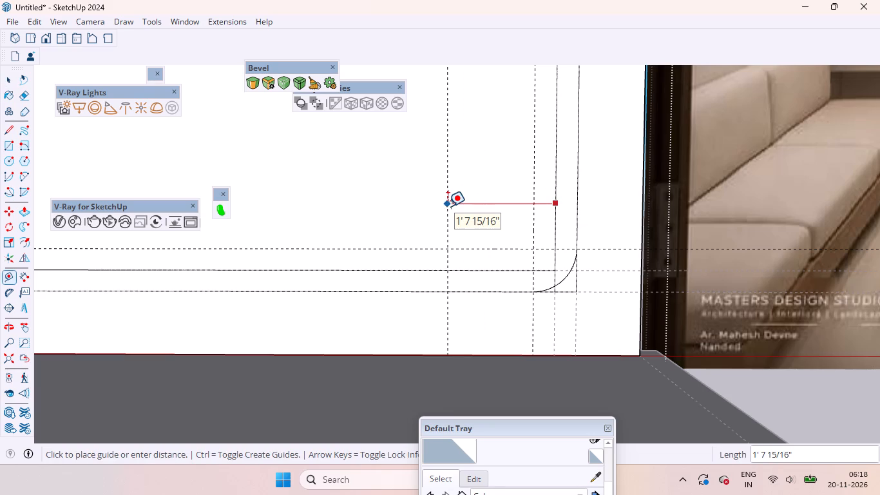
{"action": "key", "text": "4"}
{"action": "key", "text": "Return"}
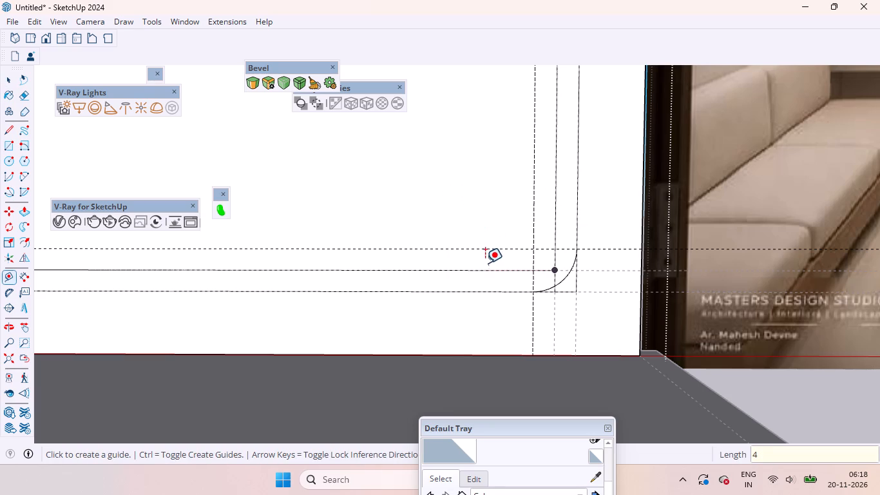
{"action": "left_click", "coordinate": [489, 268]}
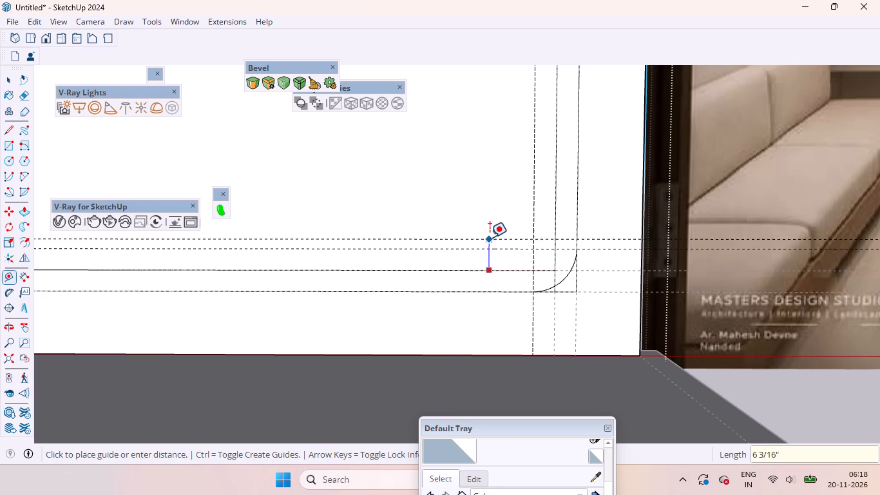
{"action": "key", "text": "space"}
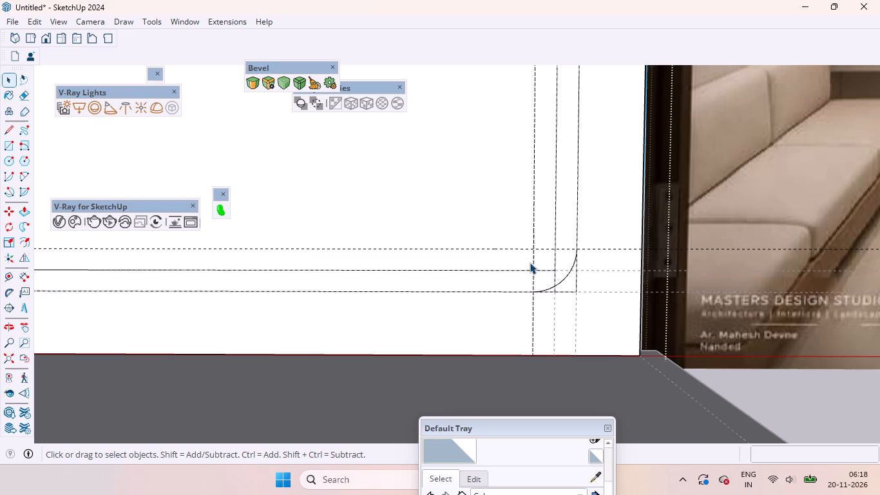
Draw a tangent arc rounding the band's inner corner between the points where the guides meet the inner edges.
{"action": "key", "text": "a"}
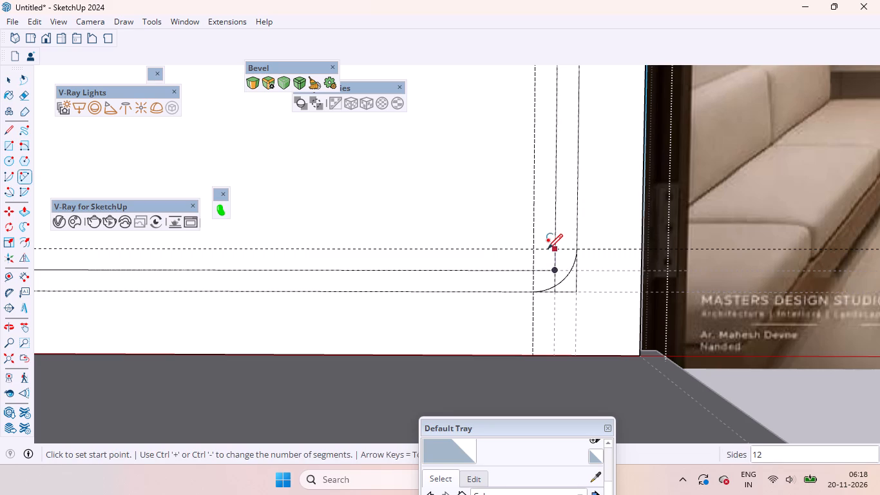
{"action": "left_click", "coordinate": [533, 272]}
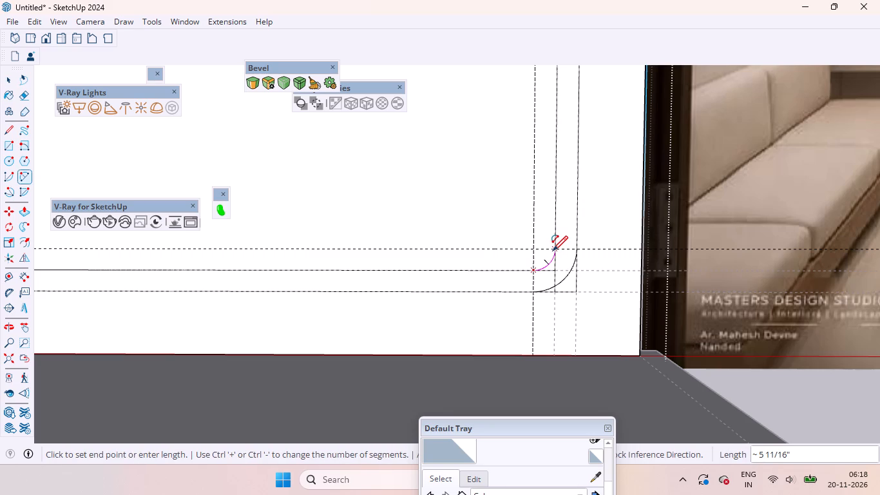
{"action": "double_click", "coordinate": [553, 250]}
{"action": "key", "text": "space"}
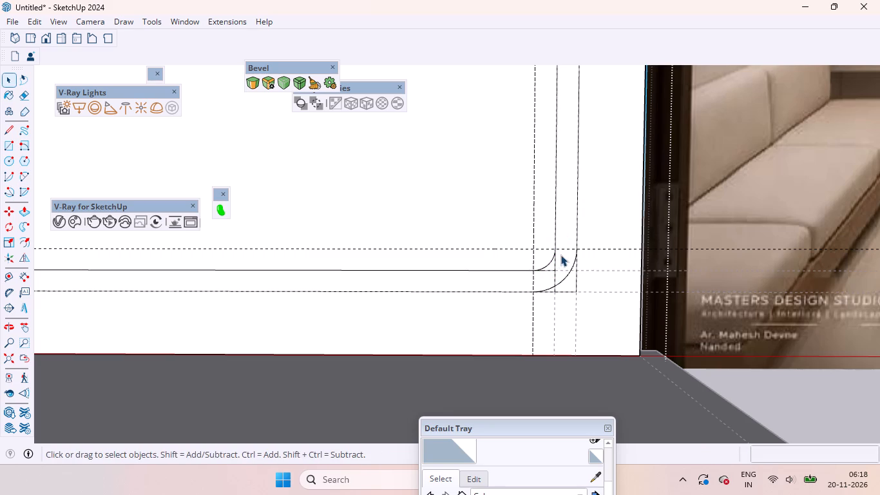
Select the band's vertical face and examine its extent at the rounded corner, comparing the whole wall with the reference picture.
{"action": "left_click", "coordinate": [560, 255]}
{"action": "scroll", "coordinate": [570, 280], "scroll_direction": "down", "scroll_amount": 1}
{"action": "scroll", "coordinate": [570, 280], "scroll_direction": "up", "scroll_amount": 1}
{"action": "scroll", "coordinate": [570, 281], "scroll_direction": "down", "scroll_amount": 12}
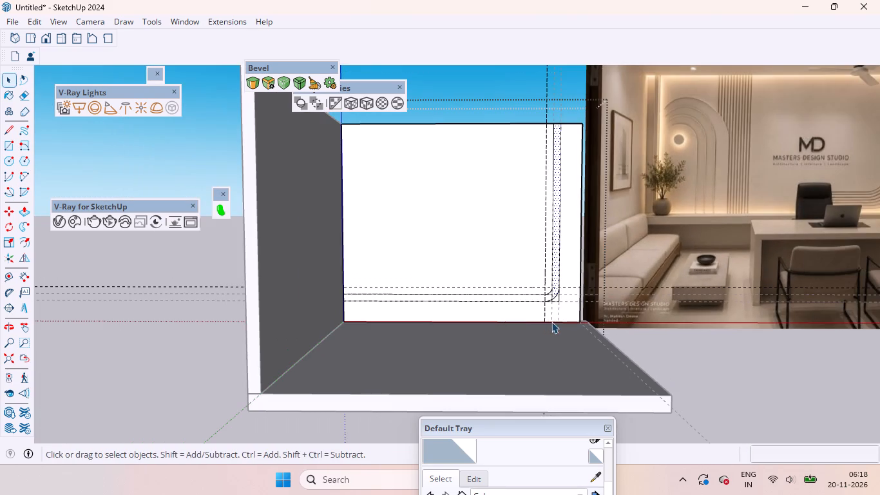
{"action": "scroll", "coordinate": [523, 324], "scroll_direction": "down", "scroll_amount": 3}
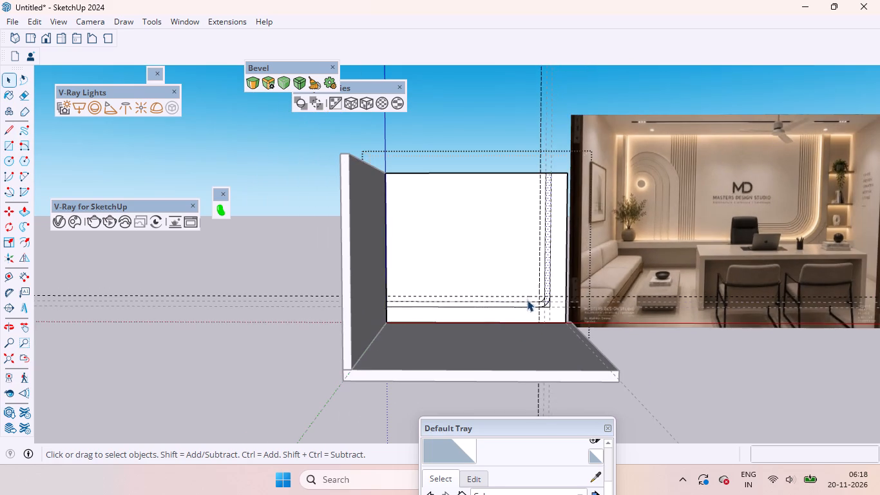
{"action": "scroll", "coordinate": [545, 302], "scroll_direction": "up", "scroll_amount": 6}
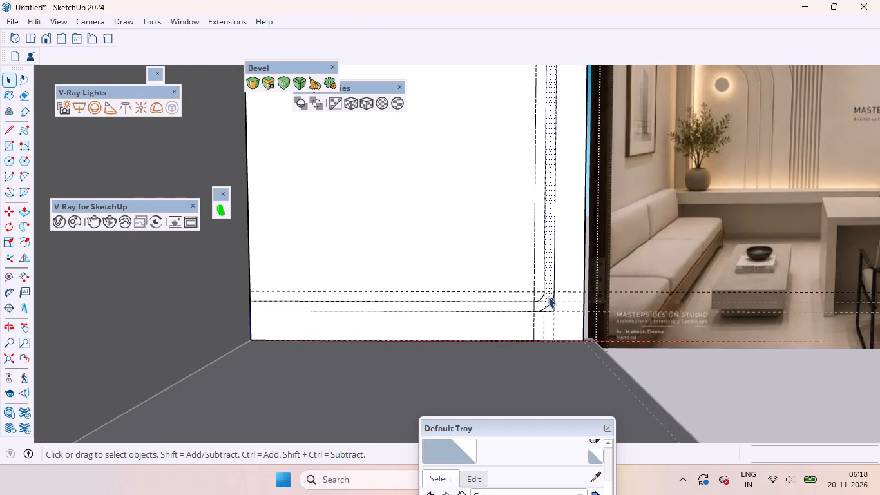
{"action": "scroll", "coordinate": [553, 293], "scroll_direction": "up", "scroll_amount": 1}
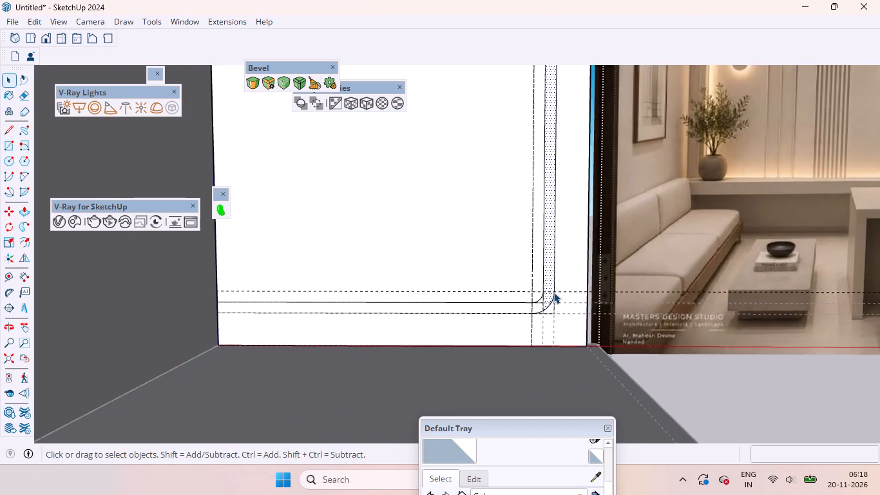
{"action": "scroll", "coordinate": [553, 292], "scroll_direction": "up", "scroll_amount": 8}
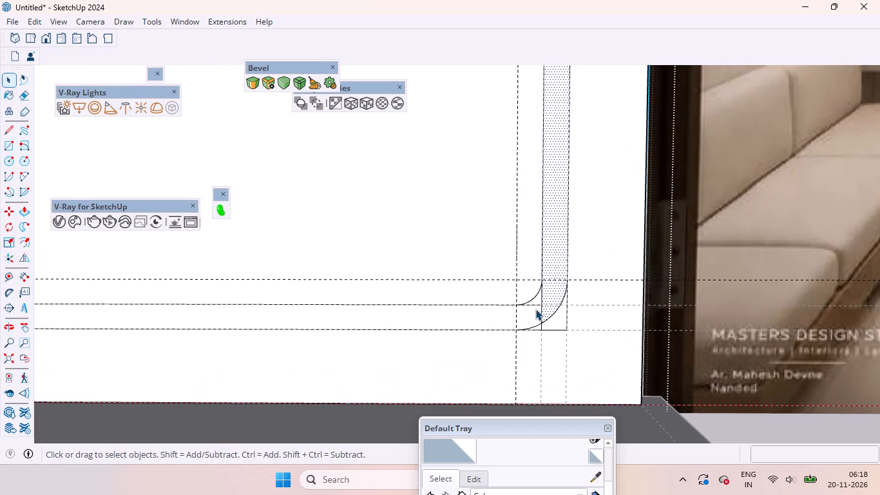
Erase the leftover horizontal and vertical inner-edge segments that run past the inner arc at the band's corner.
{"action": "left_click", "coordinate": [24, 95]}
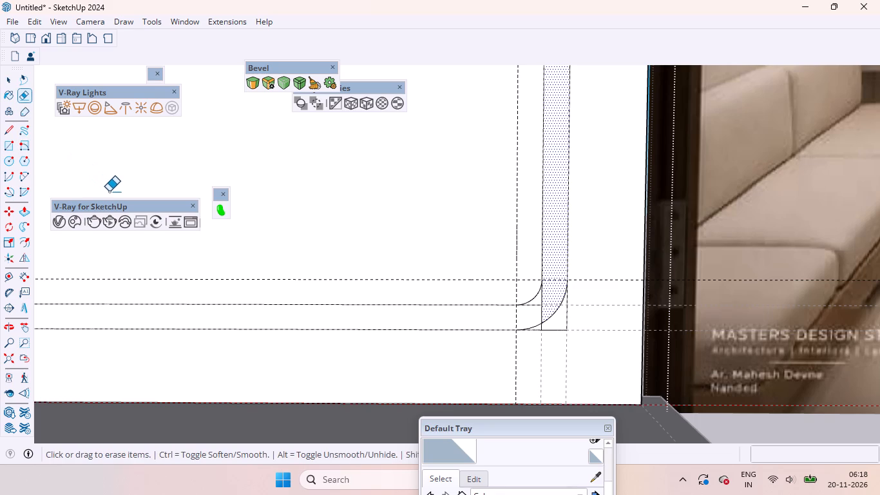
{"action": "scroll", "coordinate": [541, 318], "scroll_direction": "up", "scroll_amount": 3}
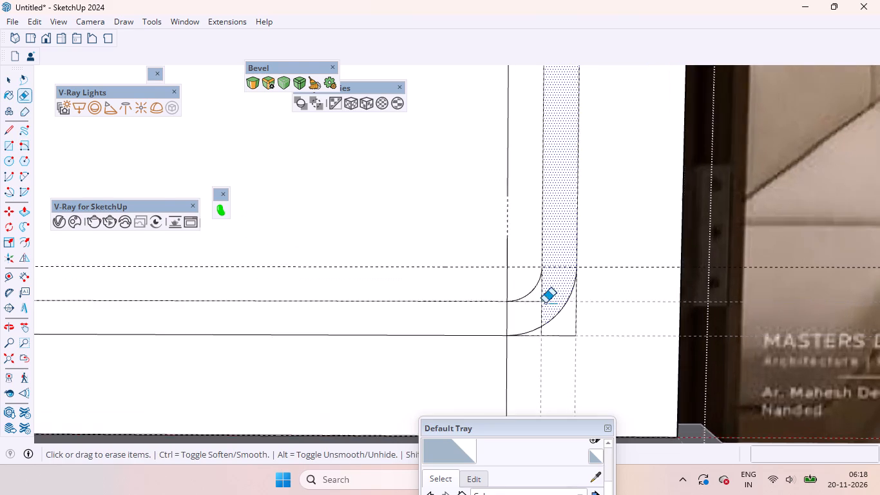
{"action": "scroll", "coordinate": [545, 303], "scroll_direction": "up", "scroll_amount": 7}
{"action": "left_click", "coordinate": [537, 300]}
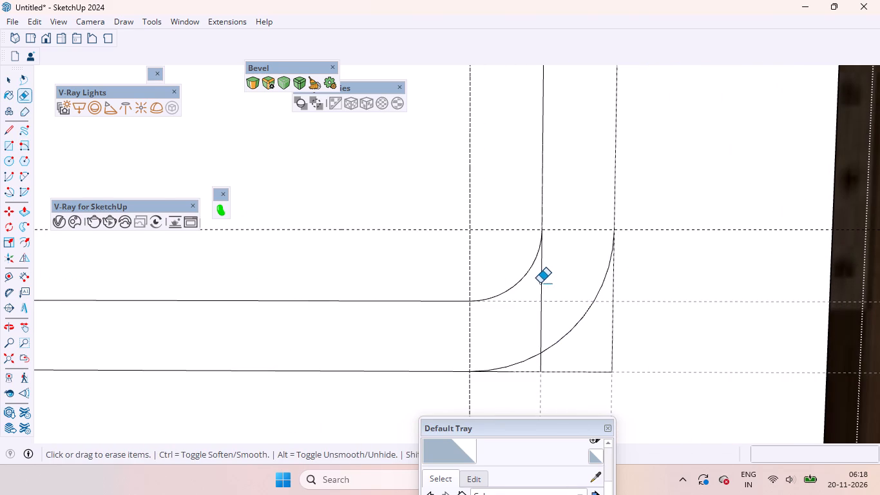
{"action": "left_click", "coordinate": [541, 278]}
Erase the vertical and horizontal construction guides crossing at the centre of the band's corner arcs.
{"action": "left_click_drag", "start_coordinate": [481, 211], "coordinate": [473, 232]}
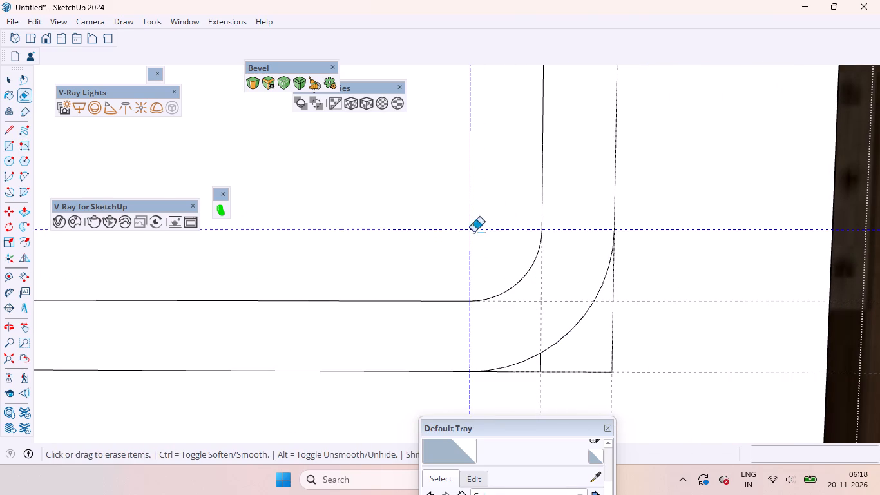
{"action": "left_click_drag", "start_coordinate": [473, 232], "coordinate": [502, 215]}
{"action": "left_click_drag", "start_coordinate": [553, 280], "coordinate": [524, 320]}
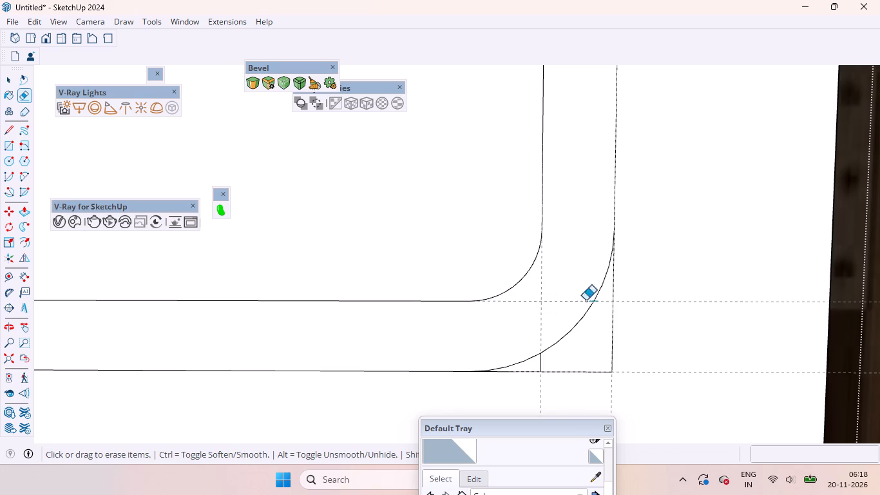
Erase the leftover square-corner segments outside the outer arc, including the short vertical stub beneath it.
{"action": "left_click_drag", "start_coordinate": [635, 334], "coordinate": [573, 378]}
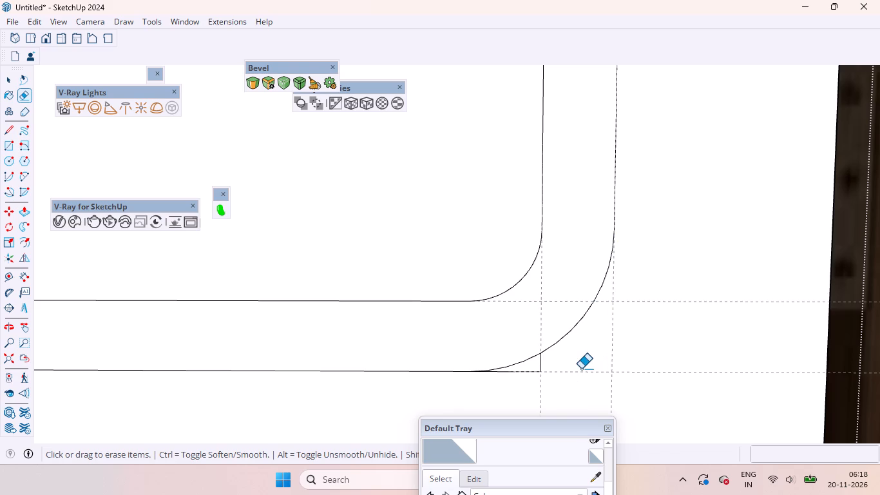
{"action": "left_click_drag", "start_coordinate": [549, 365], "coordinate": [530, 373]}
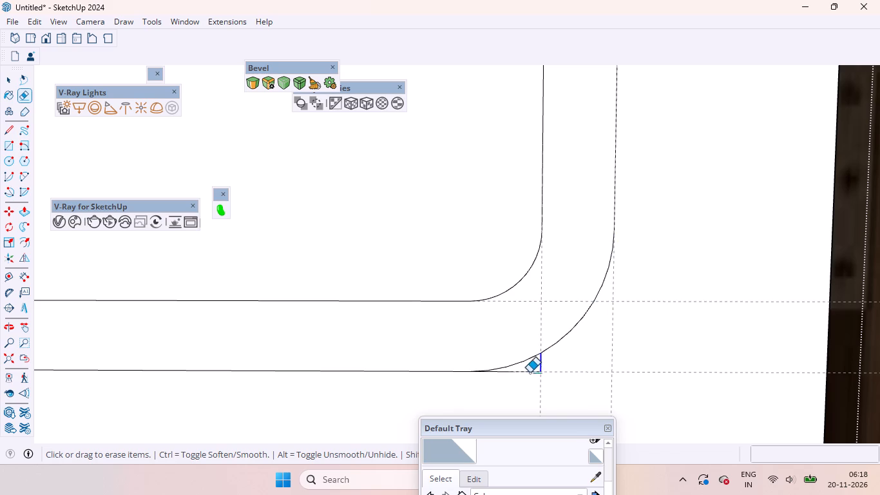
{"action": "left_click_drag", "start_coordinate": [530, 373], "coordinate": [557, 371]}
{"action": "key", "text": "space"}
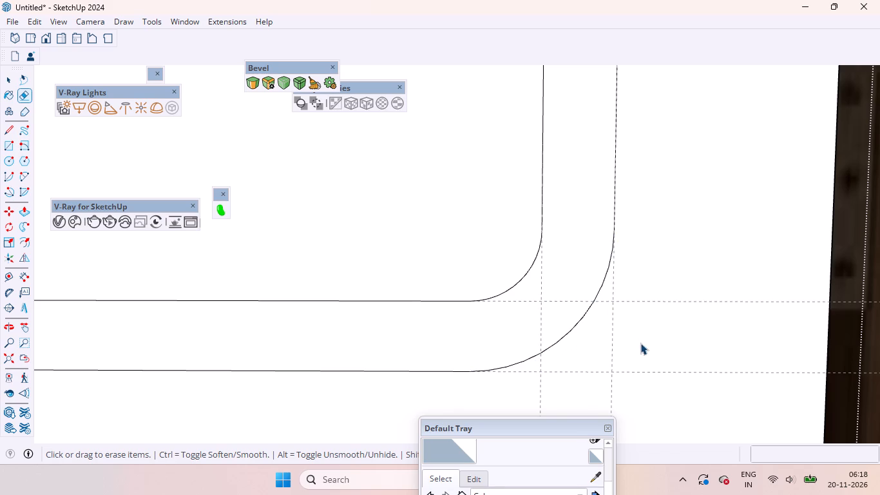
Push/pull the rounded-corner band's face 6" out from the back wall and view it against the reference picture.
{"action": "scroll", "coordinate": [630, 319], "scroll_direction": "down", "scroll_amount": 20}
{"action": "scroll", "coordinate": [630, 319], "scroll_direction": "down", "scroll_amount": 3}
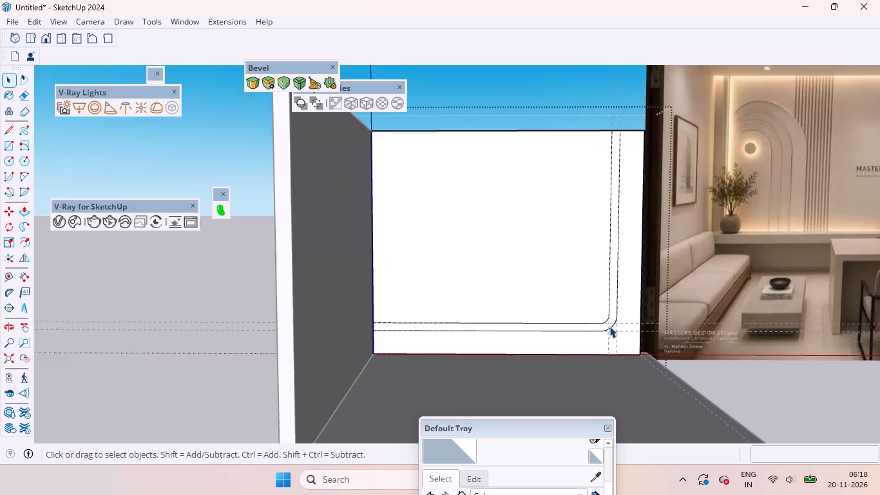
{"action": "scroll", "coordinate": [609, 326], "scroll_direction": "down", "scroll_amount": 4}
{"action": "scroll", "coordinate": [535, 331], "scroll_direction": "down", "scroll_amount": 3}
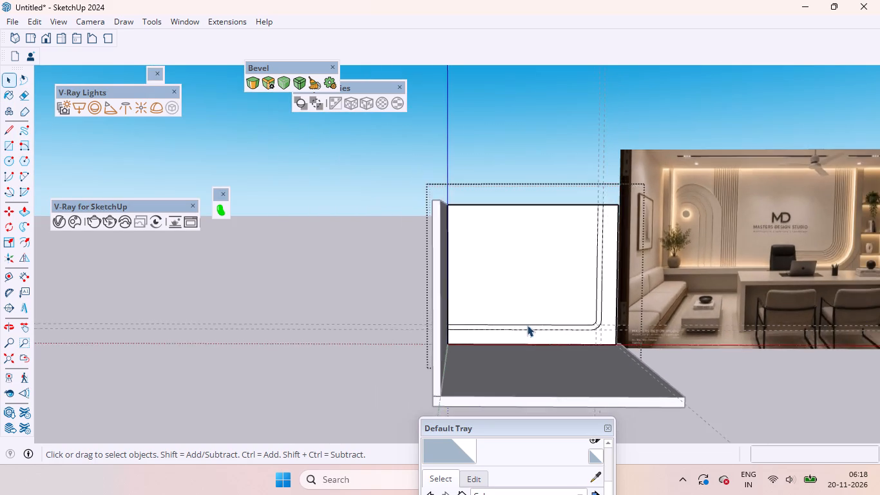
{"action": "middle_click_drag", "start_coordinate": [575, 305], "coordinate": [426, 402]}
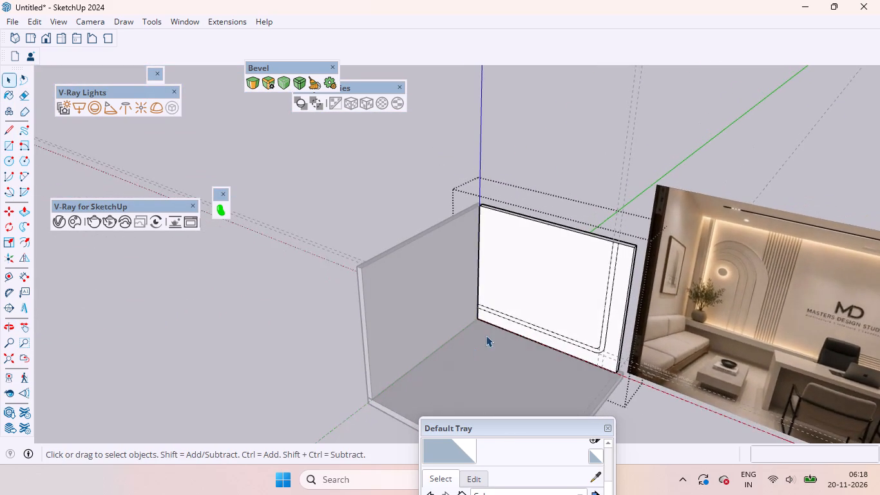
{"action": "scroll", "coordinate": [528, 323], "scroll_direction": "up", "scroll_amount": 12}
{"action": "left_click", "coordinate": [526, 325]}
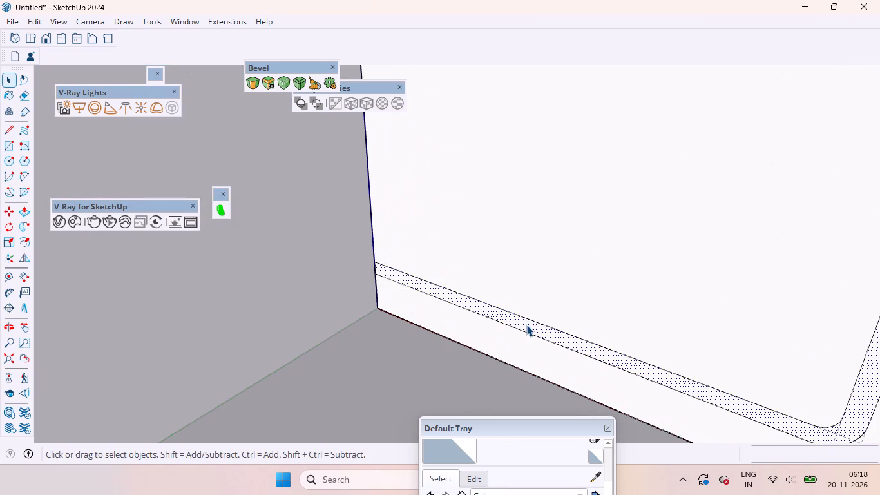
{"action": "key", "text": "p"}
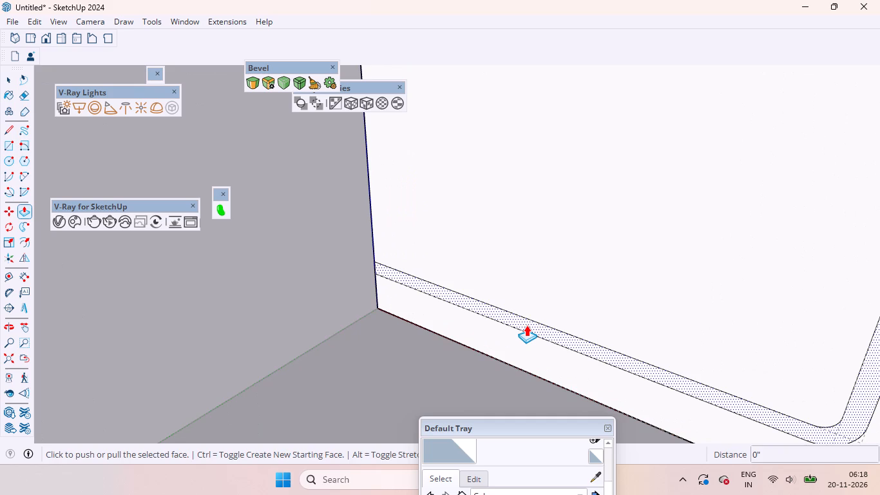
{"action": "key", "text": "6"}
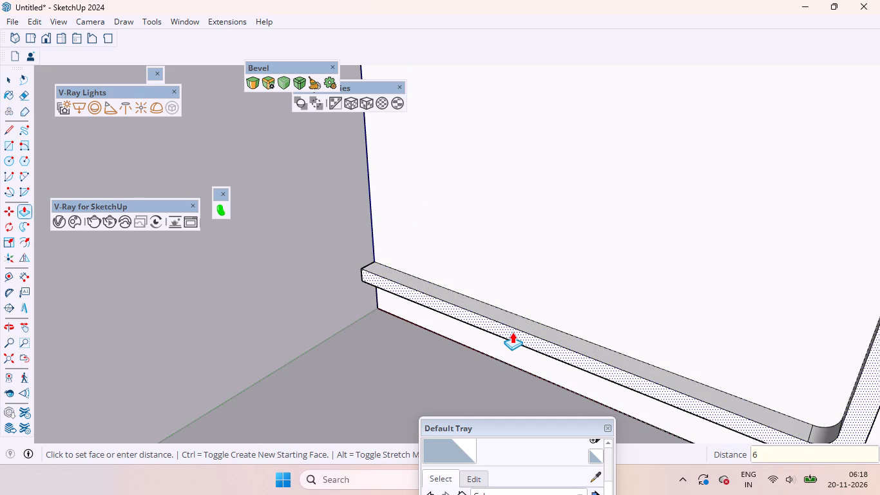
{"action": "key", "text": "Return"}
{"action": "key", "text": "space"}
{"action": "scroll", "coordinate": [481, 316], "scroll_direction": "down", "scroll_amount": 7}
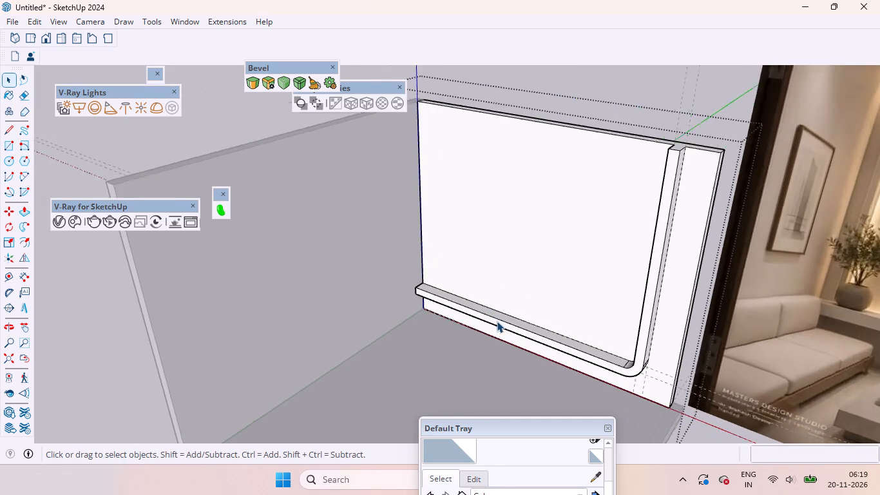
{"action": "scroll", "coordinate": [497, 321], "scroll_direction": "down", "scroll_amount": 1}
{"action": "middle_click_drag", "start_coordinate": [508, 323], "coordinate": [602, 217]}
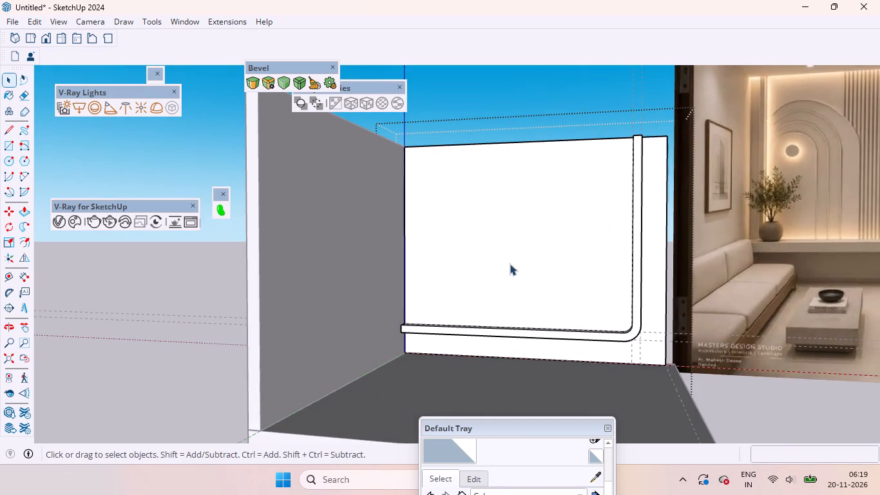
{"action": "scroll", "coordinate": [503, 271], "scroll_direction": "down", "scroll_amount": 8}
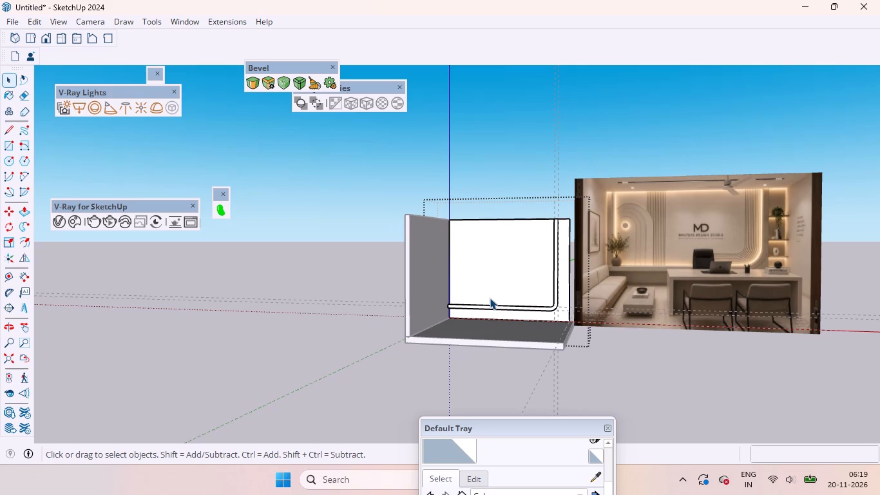
Undo the band's extrusion, corner arcs, arc guides and outline lines, back to the bare back wall with its original guides.
{"action": "key", "text": "ctrl+z"}
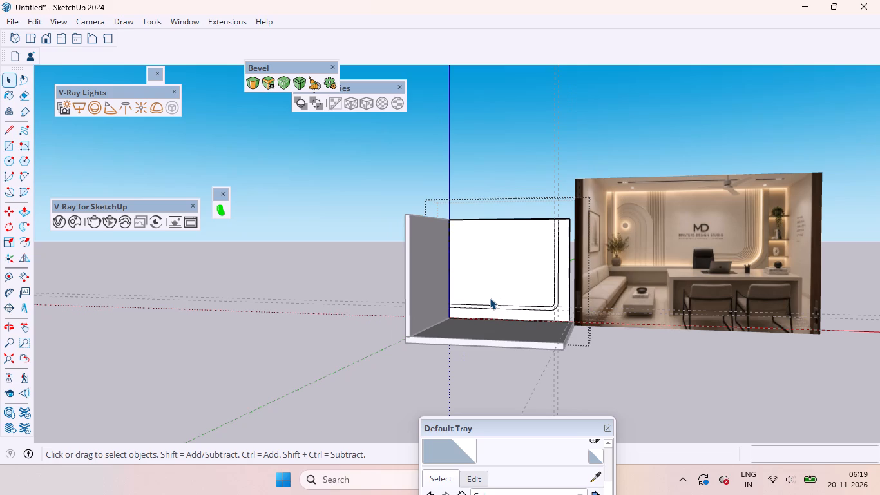
{"action": "key", "text": "ctrl+z"}
{"action": "key", "text": "ctrl+z"}
{"action": "key", "text": "ctrl+z"}
{"action": "key", "text": "ctrl+z"}
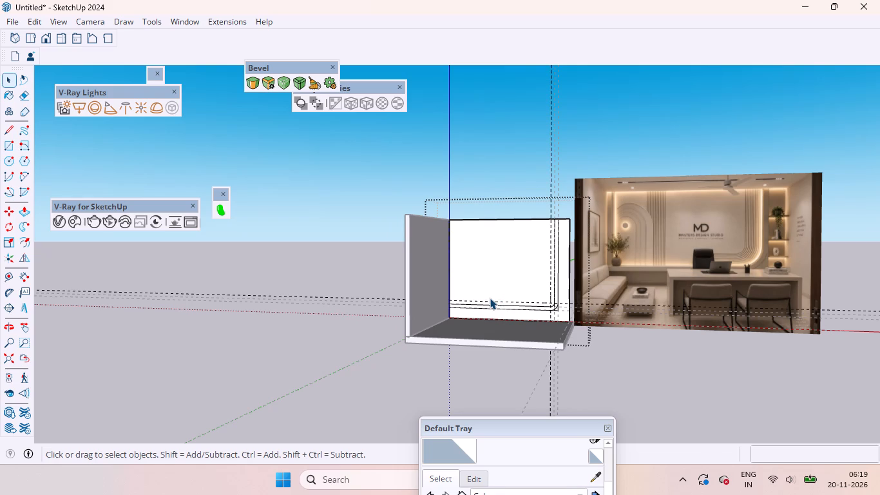
{"action": "type", "text": "zzz"}
{"action": "key", "text": "ctrl+z"}
{"action": "key", "text": "ctrl+z"}
{"action": "type", "text": "zzzz"}
{"action": "key", "text": "ctrl+z"}
{"action": "type", "text": "zz"}
{"action": "key", "text": "ctrl+z"}
{"action": "key", "text": "ctrl+z"}
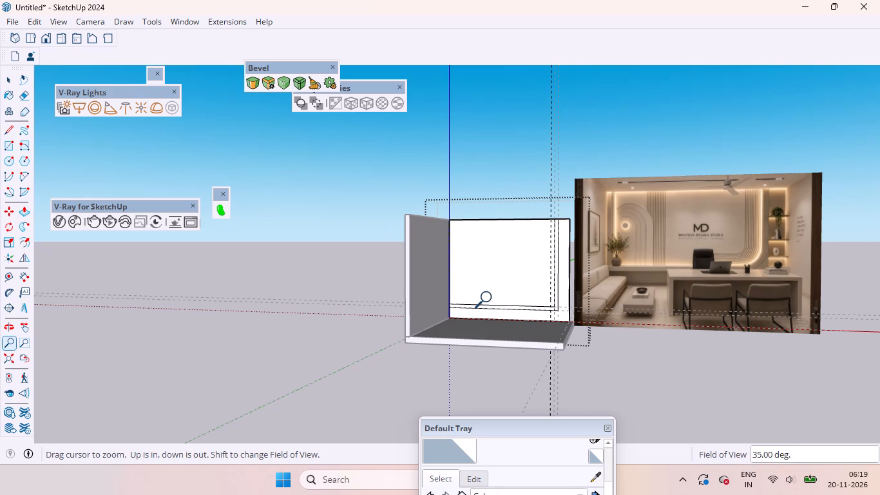
{"action": "key", "text": "ctrl+z"}
{"action": "key", "text": "ctrl+z"}
{"action": "key", "text": "ctrl+z"}
{"action": "type", "text": "zzzzz"}
{"action": "key", "text": "ctrl+z"}
{"action": "key", "text": "ctrl+z"}
{"action": "type", "text": "zzzz"}
{"action": "key", "text": "z"}
{"action": "key", "text": "z"}
{"action": "key", "text": "z"}
{"action": "key", "text": "z"}
{"action": "key", "text": "z"}
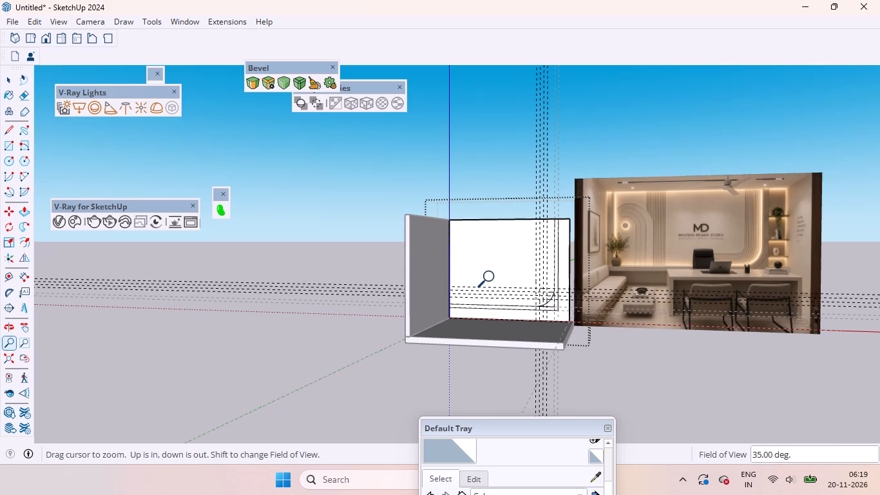
{"action": "key", "text": "ctrl+z"}
{"action": "key", "text": "ctrl+z"}
{"action": "key", "text": "ctrl+z"}
{"action": "key", "text": "ctrl+z"}
{"action": "key", "text": "ctrl+z"}
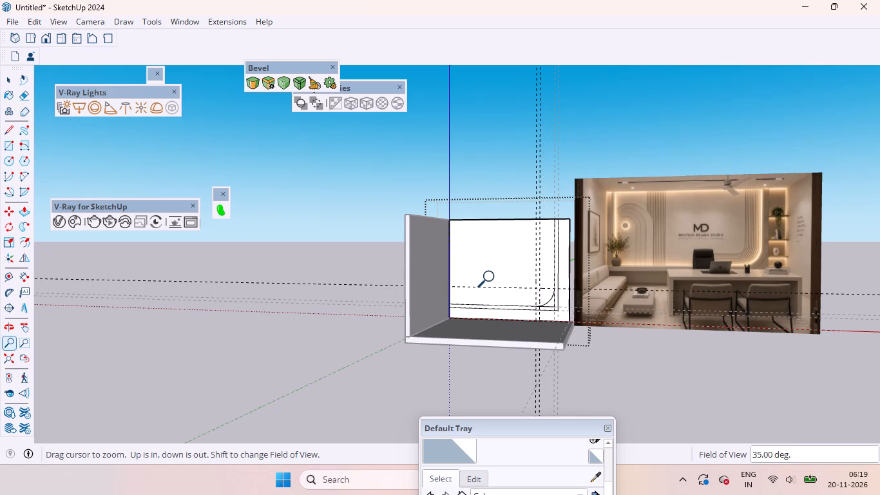
{"action": "key", "text": "ctrl+z"}
{"action": "key", "text": "ctrl+z"}
{"action": "key", "text": "ctrl+z"}
{"action": "key", "text": "ctrl+z"}
{"action": "key", "text": "ctrl+z"}
{"action": "key", "text": "ctrl+z"}
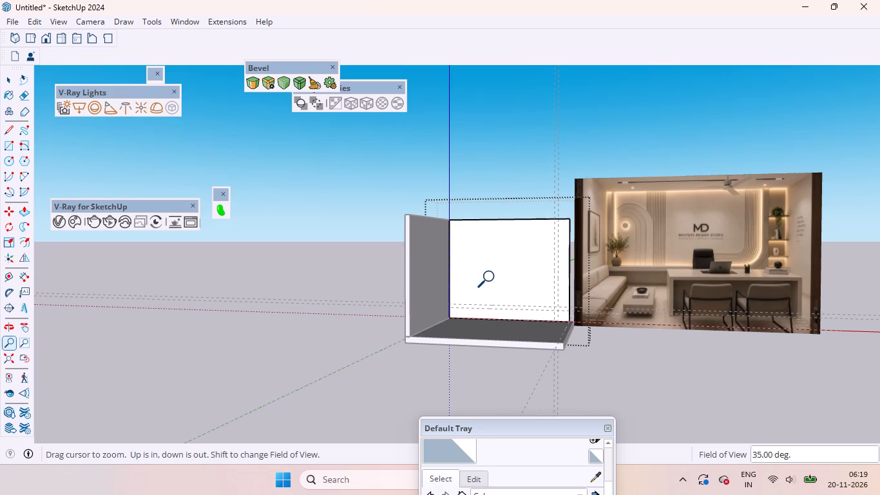
{"action": "key", "text": "space"}
Leave the back wall group and delete the two vertical construction guides near the wall's outer end.
{"action": "scroll", "coordinate": [441, 318], "scroll_direction": "down", "scroll_amount": 4}
{"action": "scroll", "coordinate": [561, 286], "scroll_direction": "up", "scroll_amount": 3}
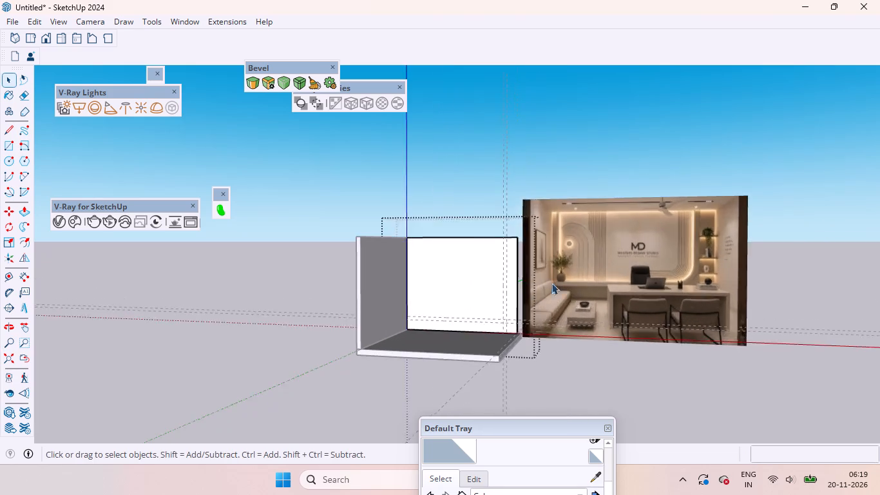
{"action": "scroll", "coordinate": [551, 283], "scroll_direction": "up", "scroll_amount": 8}
{"action": "scroll", "coordinate": [450, 289], "scroll_direction": "down", "scroll_amount": 6}
{"action": "scroll", "coordinate": [438, 289], "scroll_direction": "up", "scroll_amount": 1}
{"action": "scroll", "coordinate": [438, 289], "scroll_direction": "down", "scroll_amount": 1}
{"action": "middle_click_drag", "start_coordinate": [445, 295], "coordinate": [446, 295]}
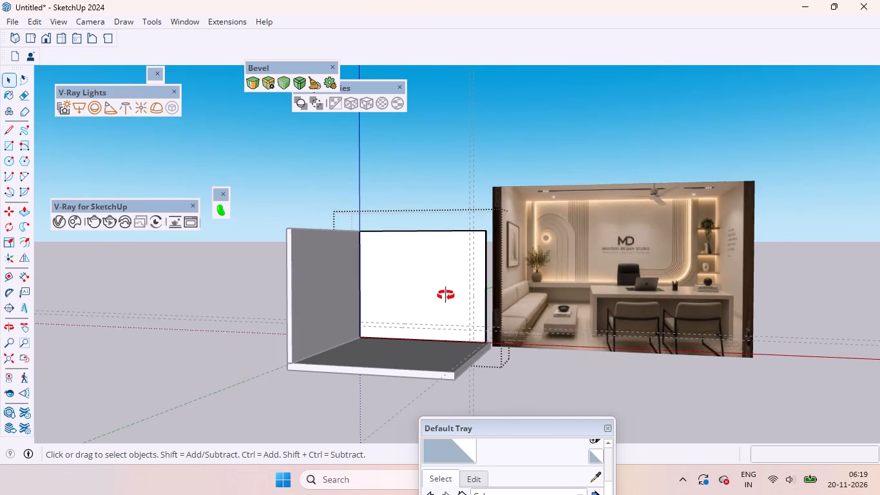
{"action": "middle_click_drag", "start_coordinate": [446, 295], "coordinate": [477, 296]}
{"action": "scroll", "coordinate": [470, 258], "scroll_direction": "up", "scroll_amount": 6}
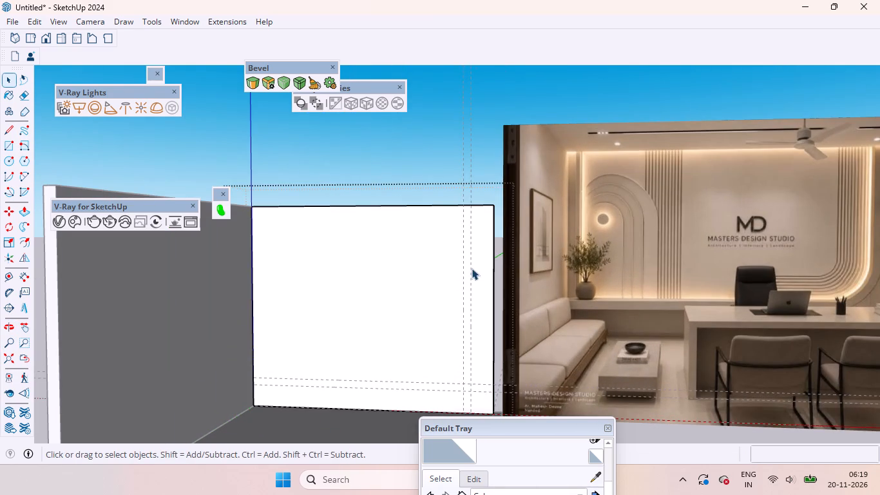
{"action": "left_click", "coordinate": [434, 178]}
{"action": "left_click_drag", "start_coordinate": [488, 146], "coordinate": [445, 127]}
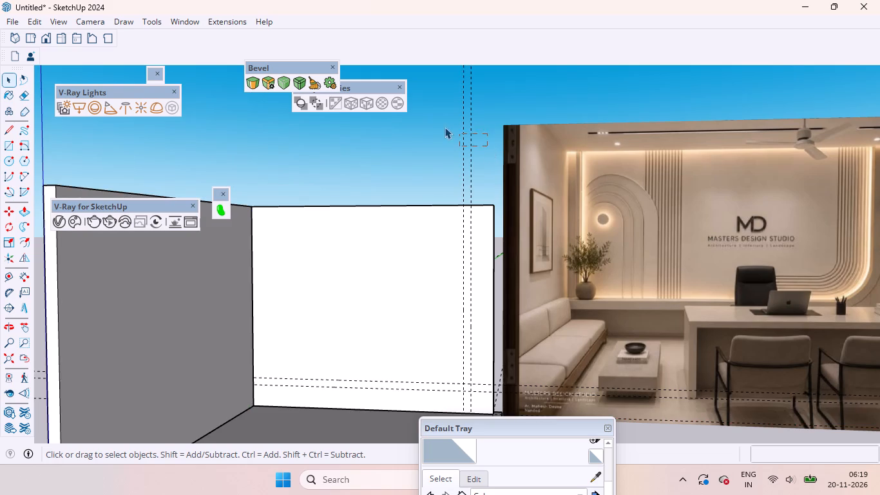
{"action": "left_click_drag", "start_coordinate": [445, 127], "coordinate": [435, 121]}
{"action": "key", "text": "Delete"}
Place three vertical guides on the back wall: one 16" in from its outer edge and two further inward at 4" spacing.
{"action": "scroll", "coordinate": [423, 210], "scroll_direction": "down", "scroll_amount": 2}
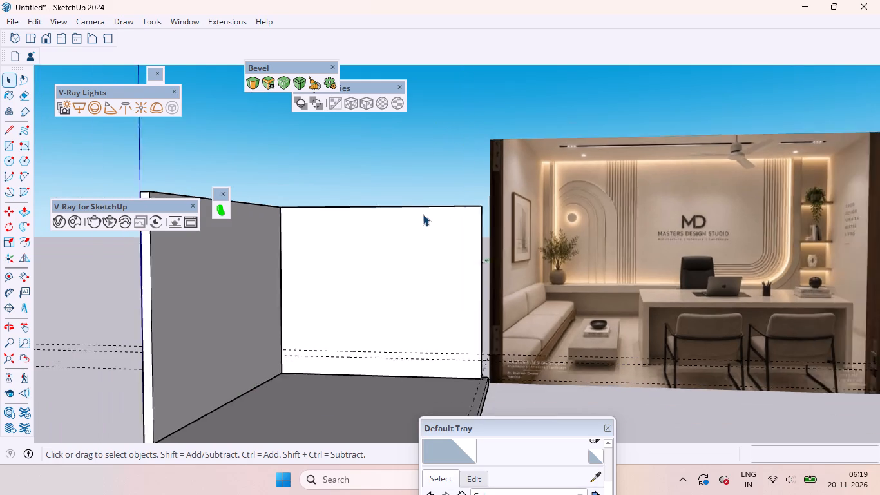
{"action": "scroll", "coordinate": [423, 214], "scroll_direction": "down", "scroll_amount": 4}
{"action": "middle_click_drag", "start_coordinate": [426, 259], "coordinate": [448, 267]}
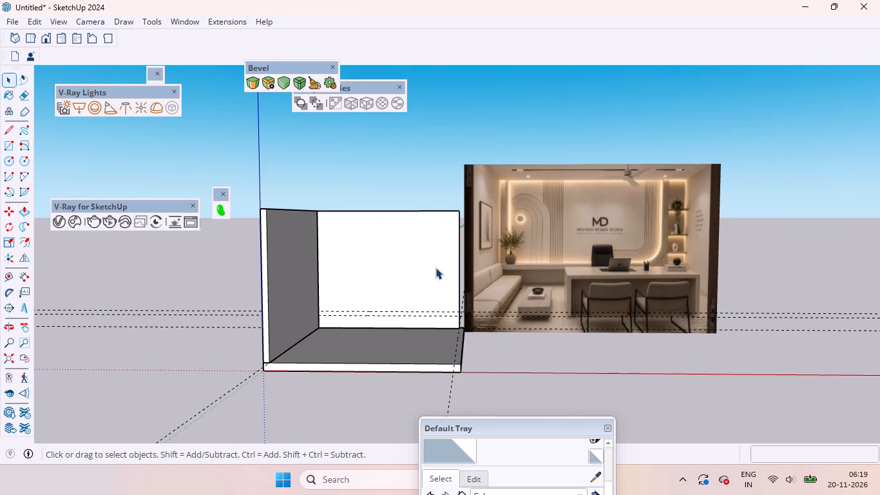
{"action": "key", "text": "t"}
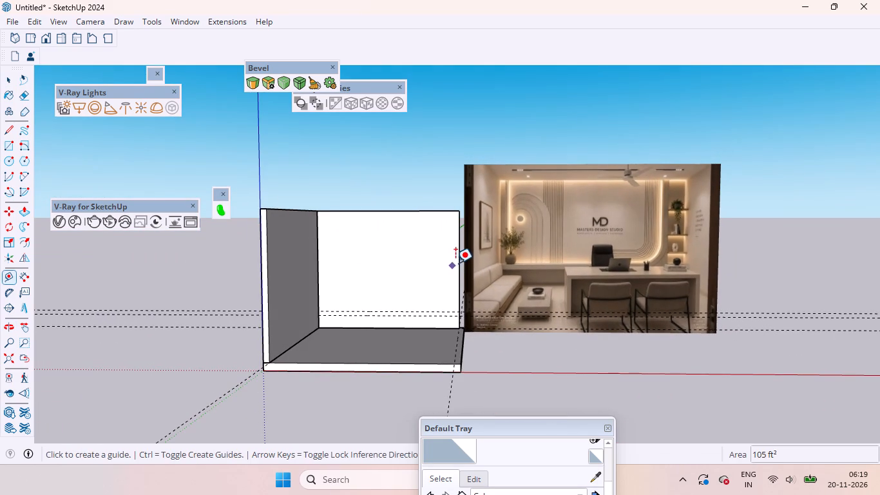
{"action": "left_click", "coordinate": [455, 261]}
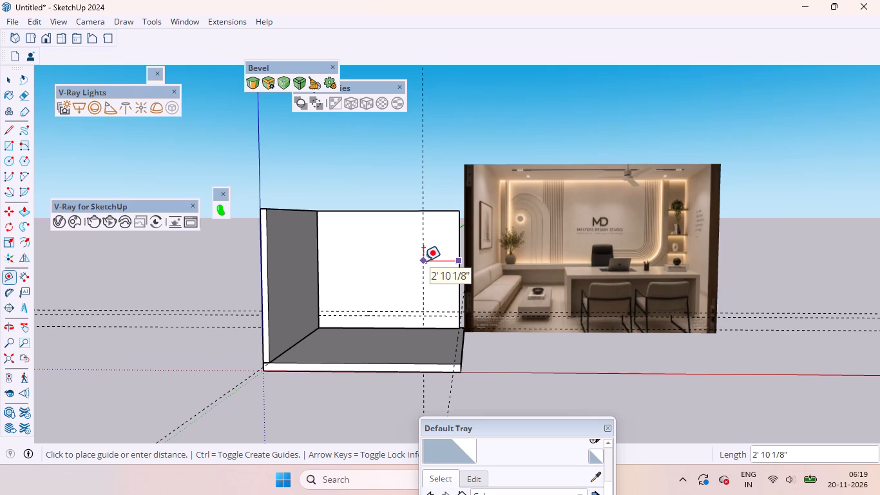
{"action": "key", "text": "1"}
{"action": "key", "text": "6"}
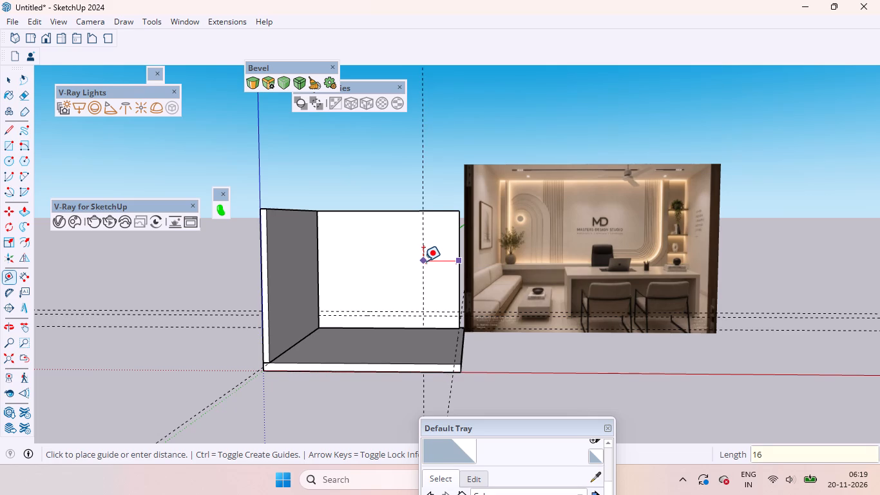
{"action": "key", "text": "Return"}
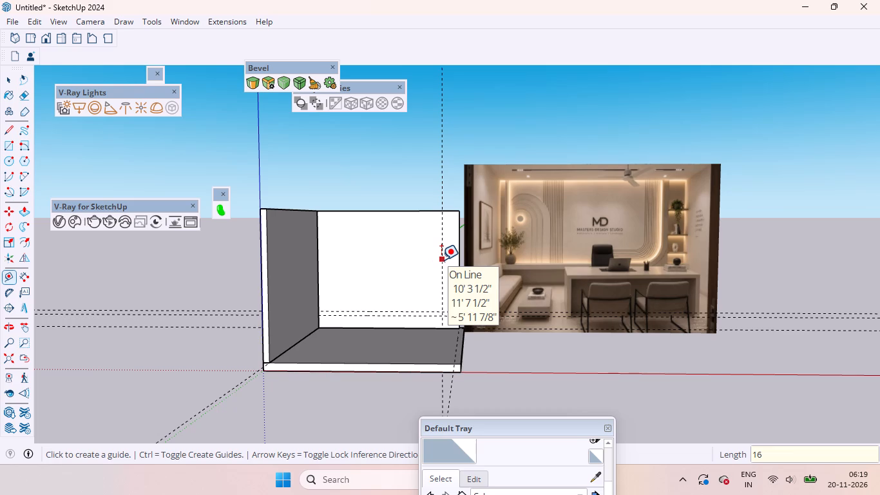
{"action": "key", "text": "4"}
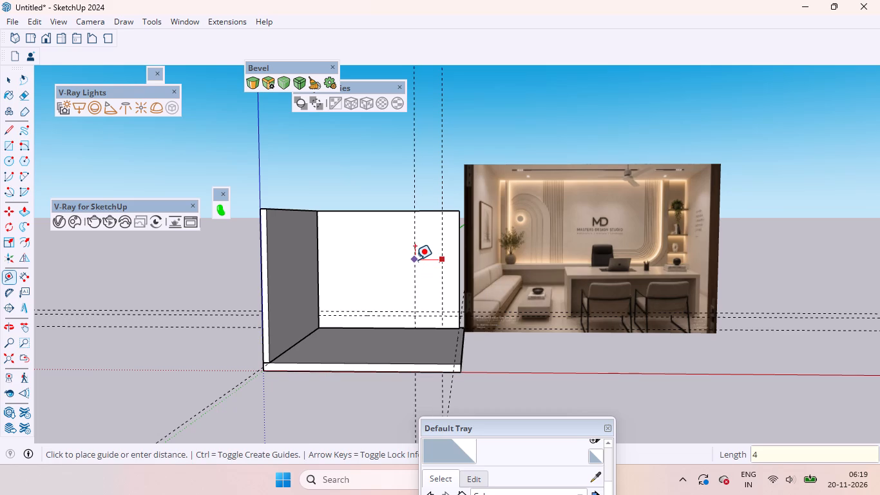
{"action": "key", "text": "Return"}
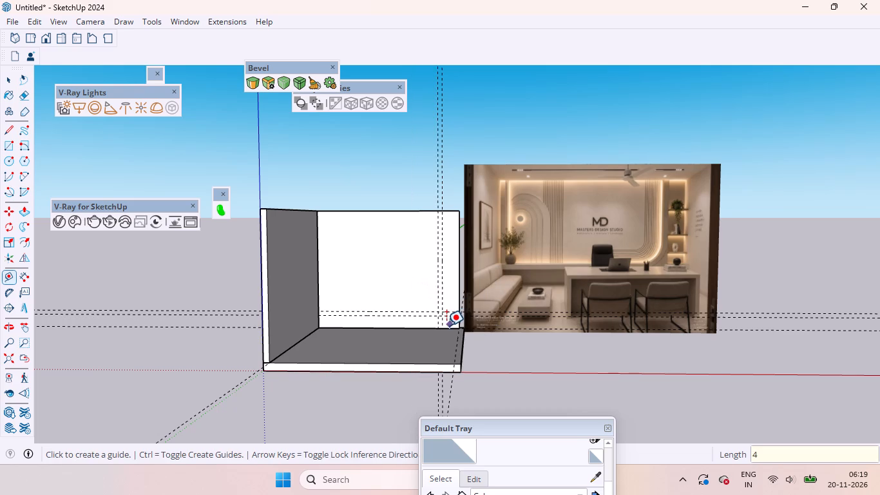
{"action": "scroll", "coordinate": [443, 304], "scroll_direction": "up", "scroll_amount": 11}
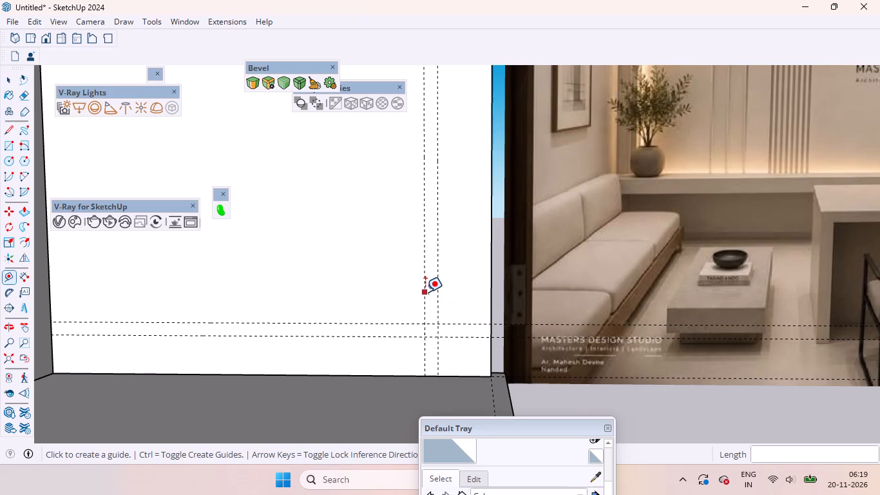
{"action": "left_click", "coordinate": [425, 292]}
{"action": "key", "text": "4"}
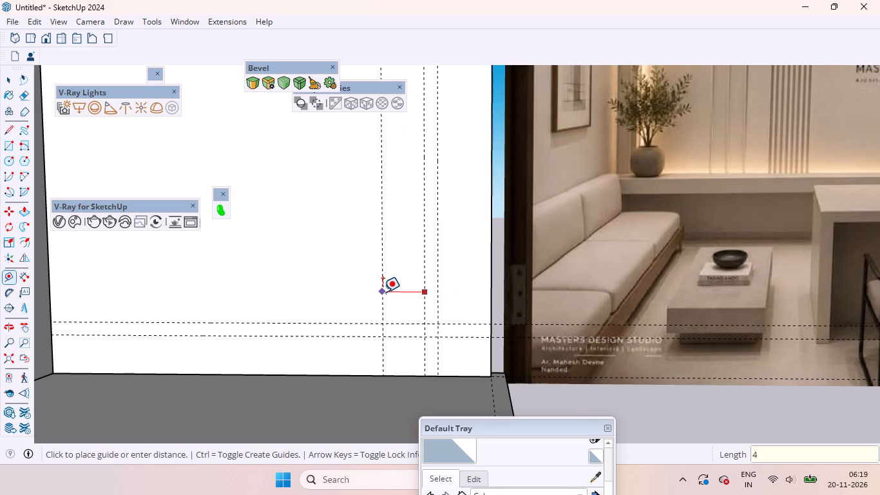
{"action": "key", "text": "Return"}
Place a horizontal guide 4" above the upper of the two horizontal guides on the back wall.
{"action": "left_click", "coordinate": [385, 324]}
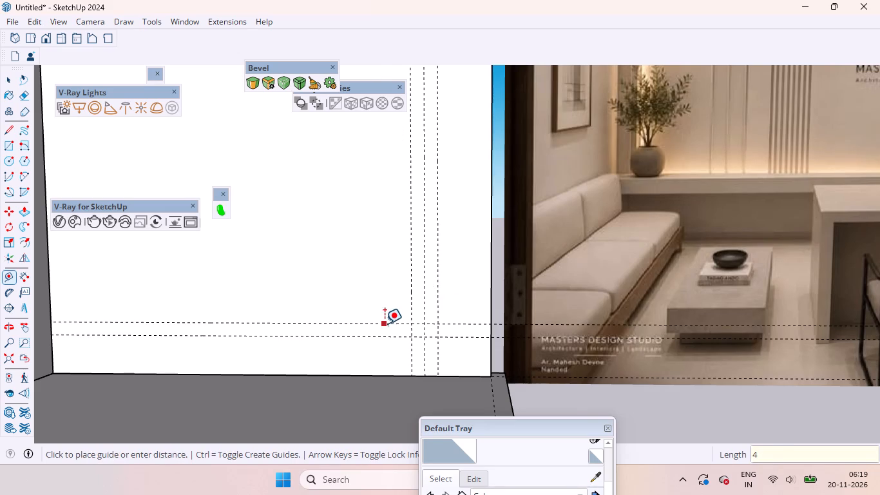
{"action": "key", "text": "4"}
{"action": "key", "text": "Return"}
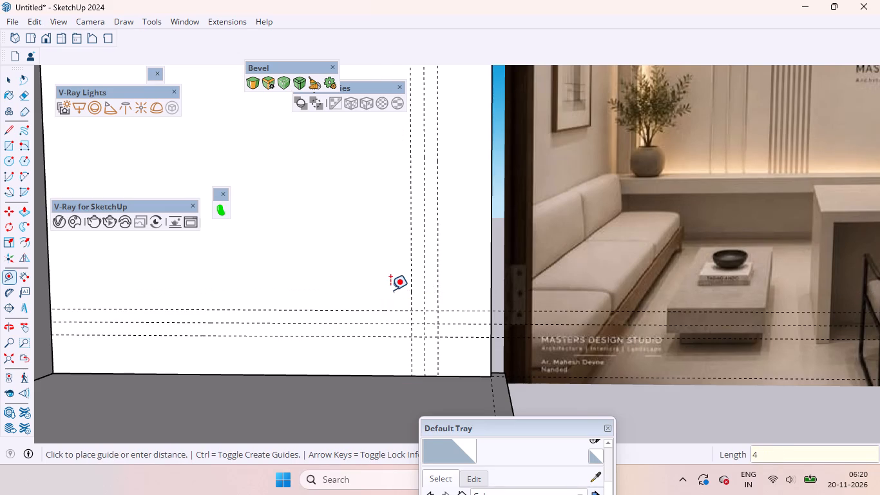
Select the back wall's connected faces and edges within its group.
{"action": "key", "text": "space"}
{"action": "triple_click", "coordinate": [385, 276]}
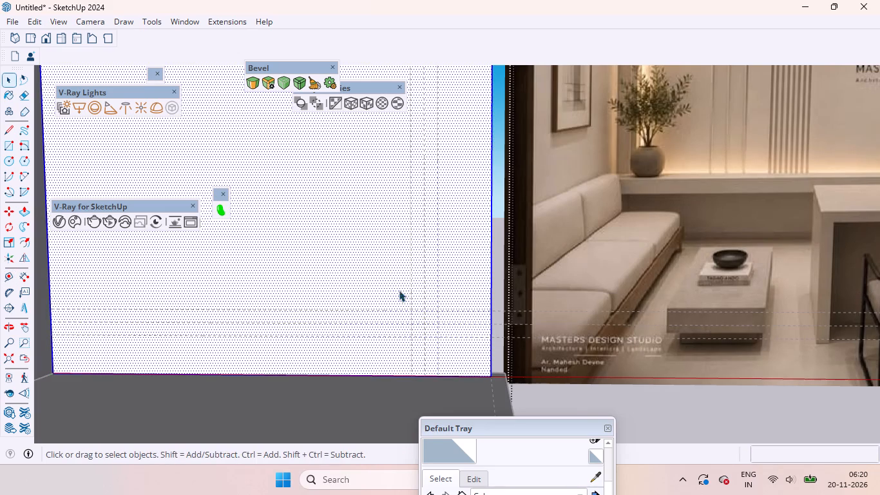
{"action": "scroll", "coordinate": [428, 333], "scroll_direction": "up", "scroll_amount": 3}
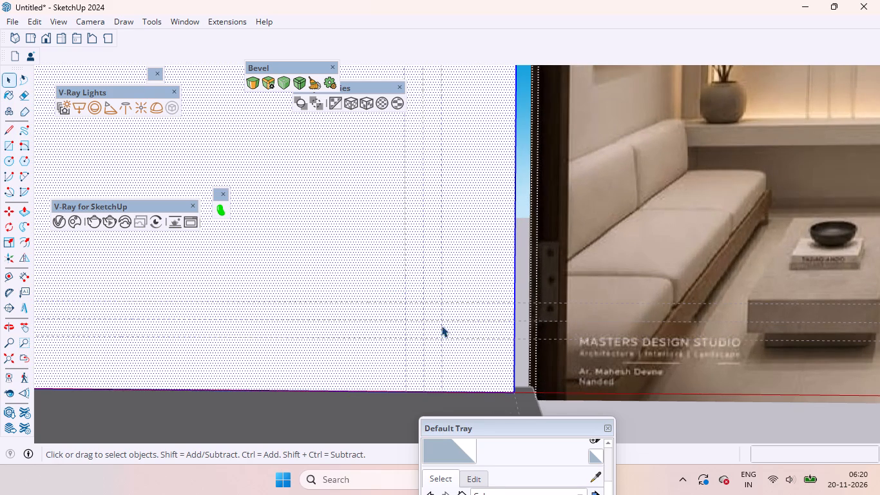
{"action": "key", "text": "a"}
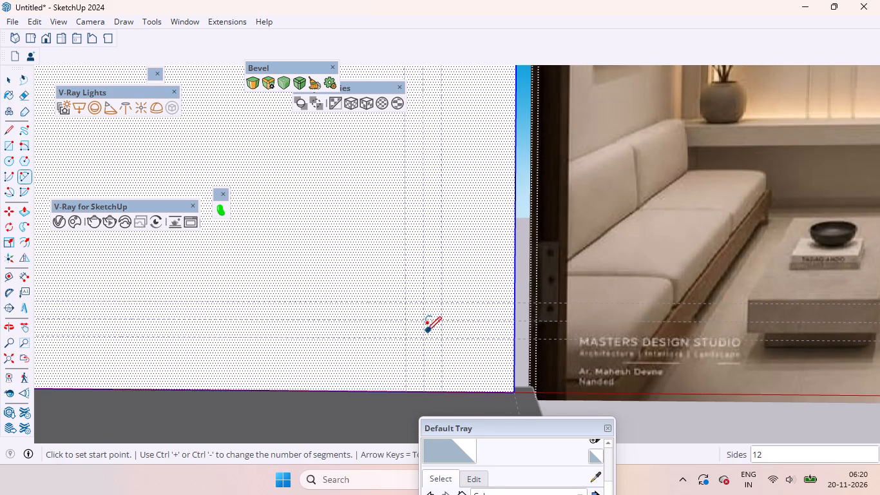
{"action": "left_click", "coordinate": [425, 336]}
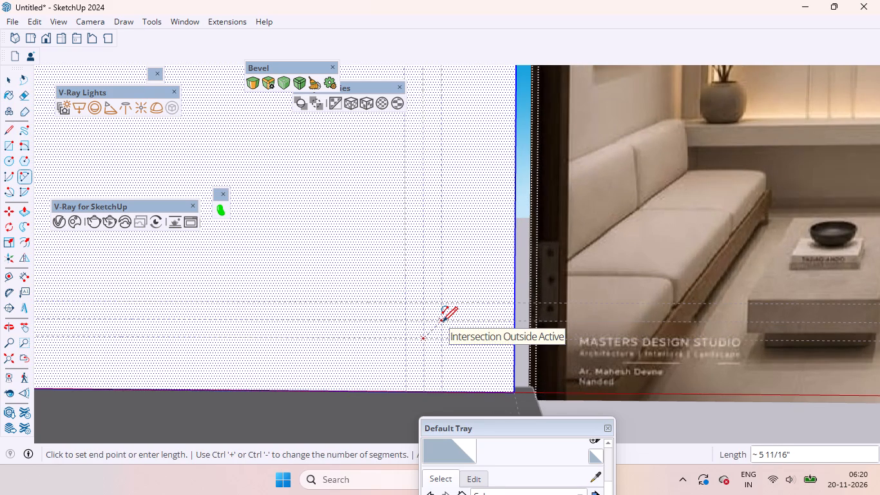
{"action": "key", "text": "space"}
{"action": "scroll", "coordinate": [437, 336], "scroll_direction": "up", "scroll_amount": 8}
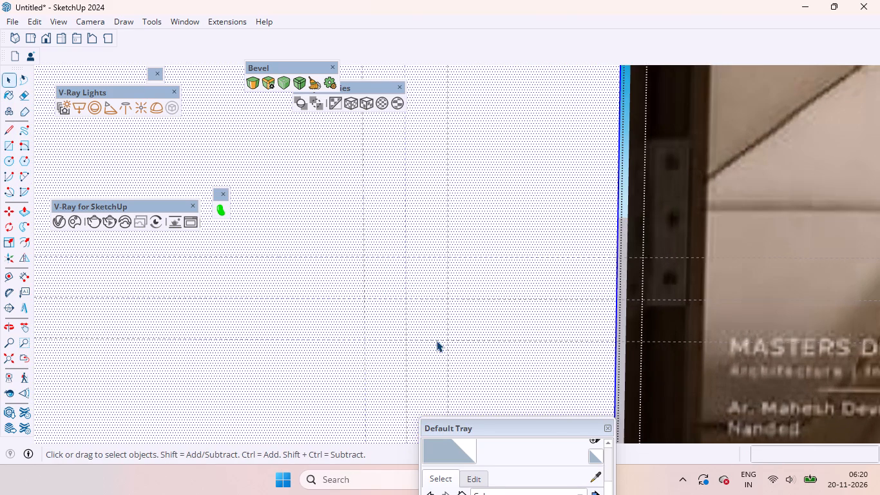
Draw two rectangles along the back wall guides forming an L-shaped band: a 4" by 9' 7" horizontal strip and a vertical strip up to the wall's top.
{"action": "scroll", "coordinate": [470, 322], "scroll_direction": "down", "scroll_amount": 5}
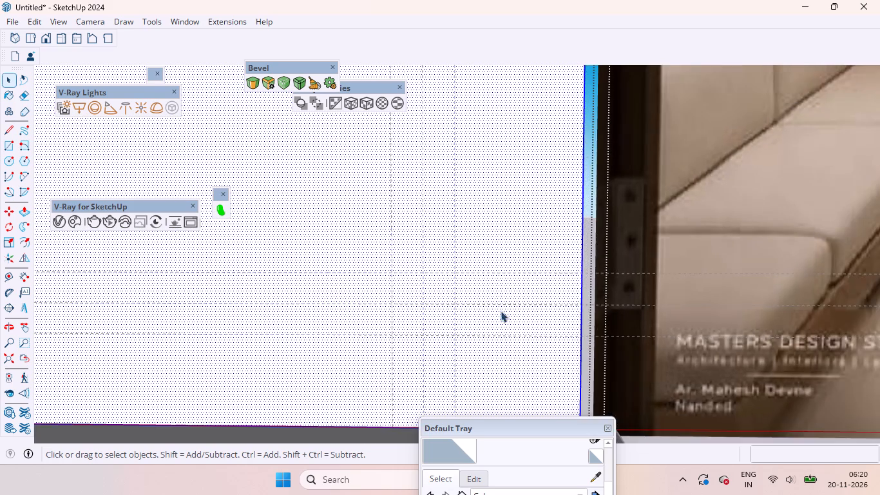
{"action": "scroll", "coordinate": [501, 311], "scroll_direction": "down", "scroll_amount": 10}
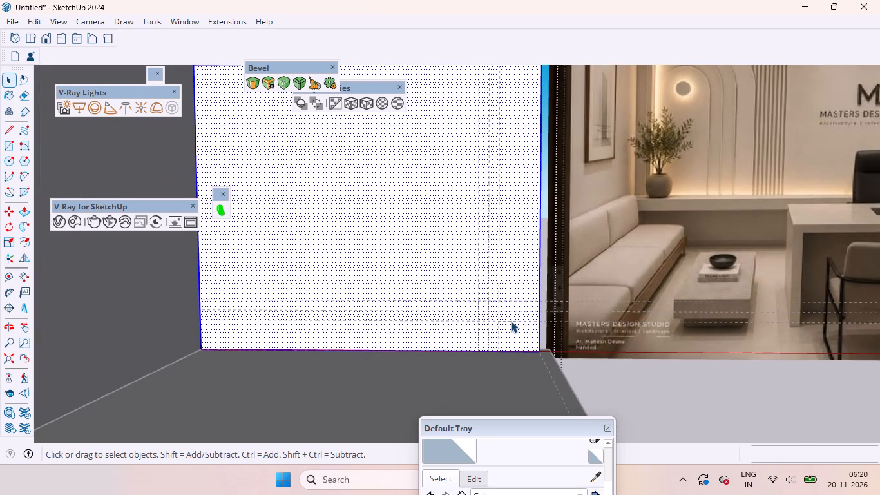
{"action": "key", "text": "r"}
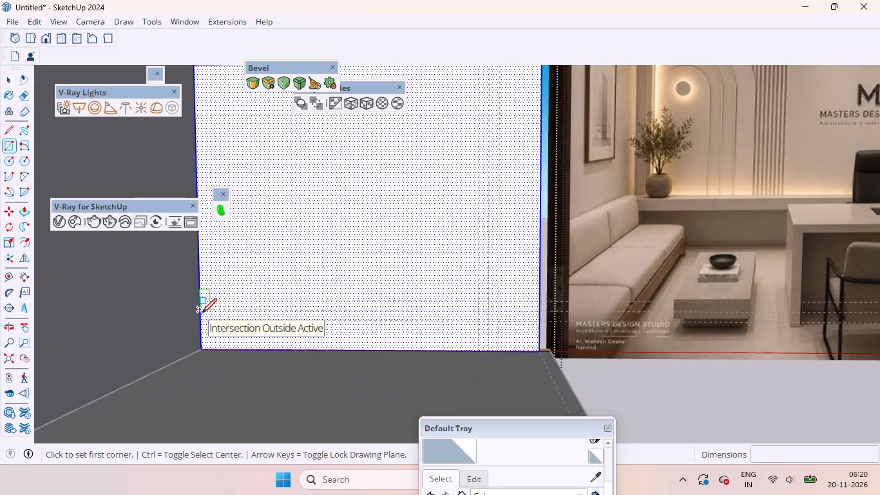
{"action": "left_click", "coordinate": [202, 313]}
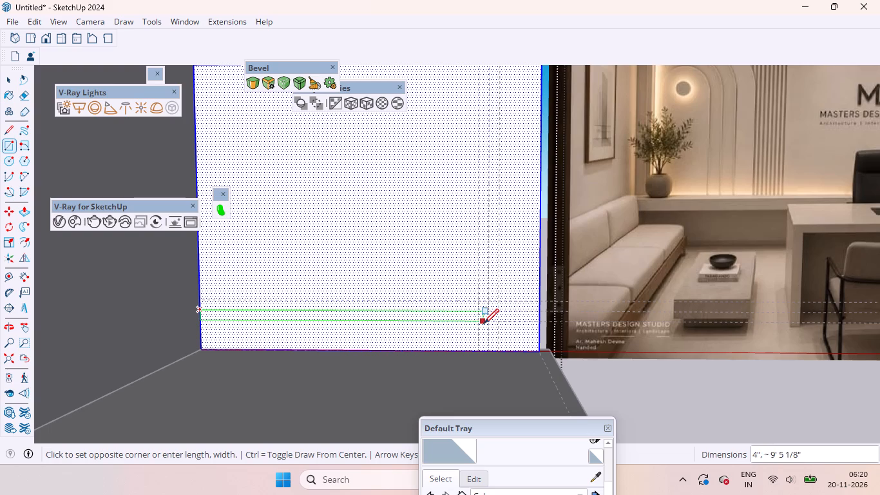
{"action": "left_click", "coordinate": [488, 324]}
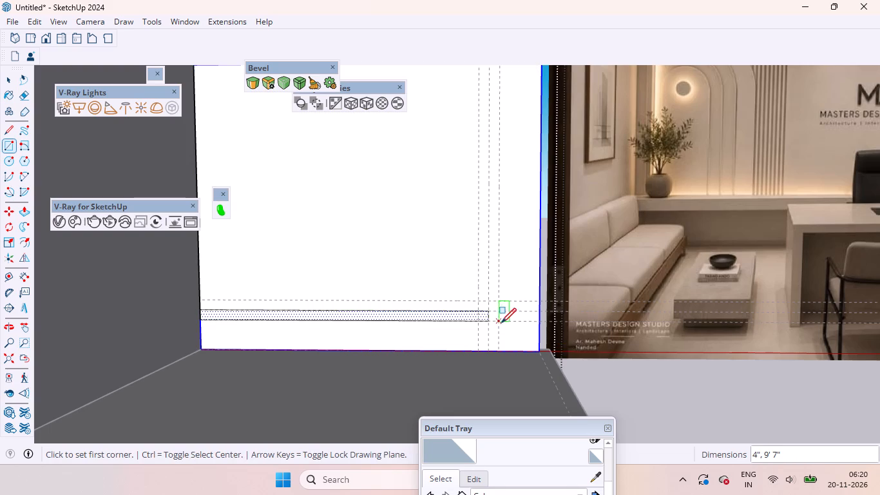
{"action": "left_click", "coordinate": [499, 323]}
{"action": "scroll", "coordinate": [514, 360], "scroll_direction": "down", "scroll_amount": 4}
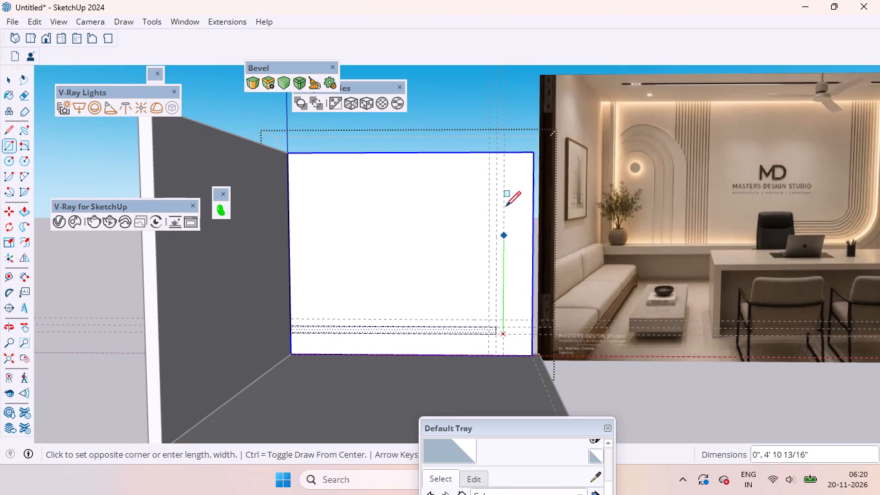
{"action": "left_click", "coordinate": [498, 153]}
{"action": "key", "text": "space"}
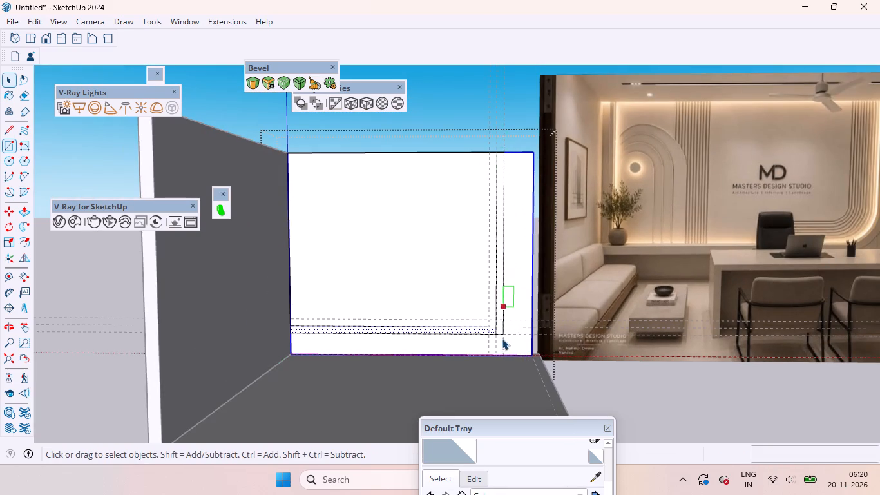
Draw tangent arcs at the band's outer and inner corners between the 4" guide intersections.
{"action": "scroll", "coordinate": [502, 340], "scroll_direction": "up", "scroll_amount": 12}
{"action": "scroll", "coordinate": [445, 288], "scroll_direction": "down", "scroll_amount": 6}
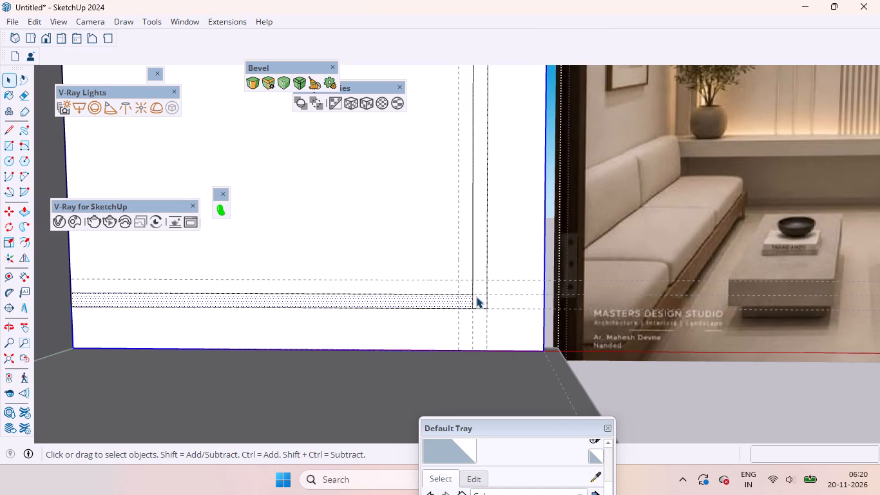
{"action": "key", "text": "a"}
{"action": "scroll", "coordinate": [459, 307], "scroll_direction": "up", "scroll_amount": 3}
{"action": "left_click", "coordinate": [477, 309]}
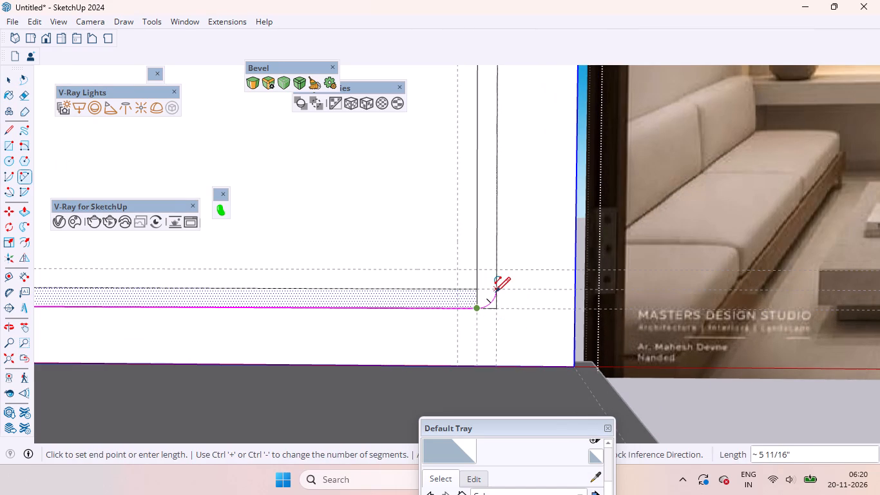
{"action": "double_click", "coordinate": [495, 290]}
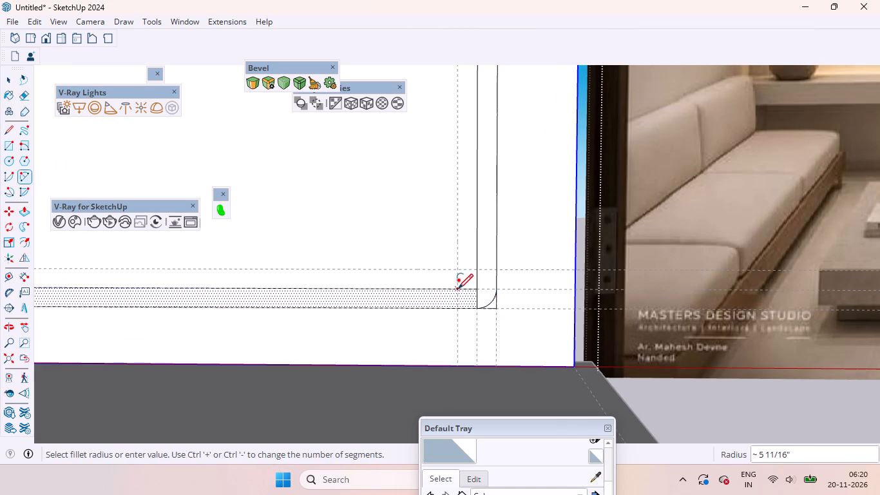
{"action": "left_click", "coordinate": [458, 289]}
{"action": "double_click", "coordinate": [479, 271]}
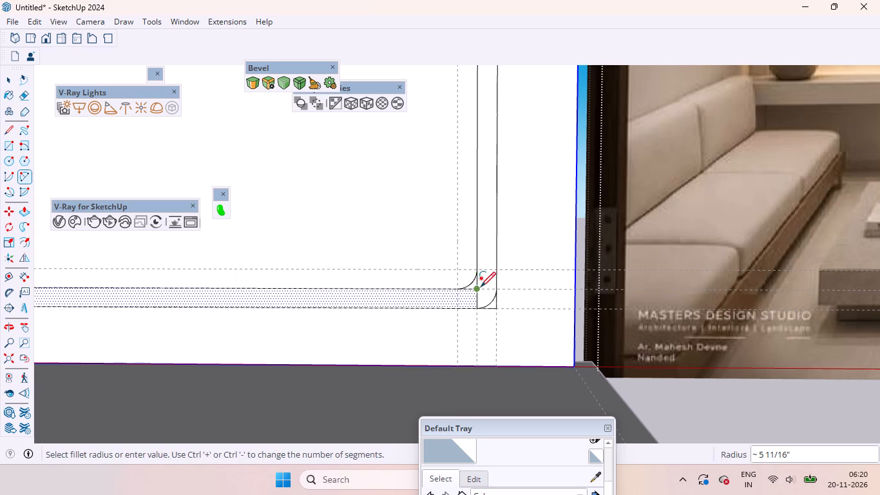
Erase the leftover straight edges and dividing line at the band's corner, keeping only the two rounded arcs.
{"action": "key", "text": "space"}
{"action": "left_click", "coordinate": [485, 264]}
{"action": "left_click", "coordinate": [475, 287]}
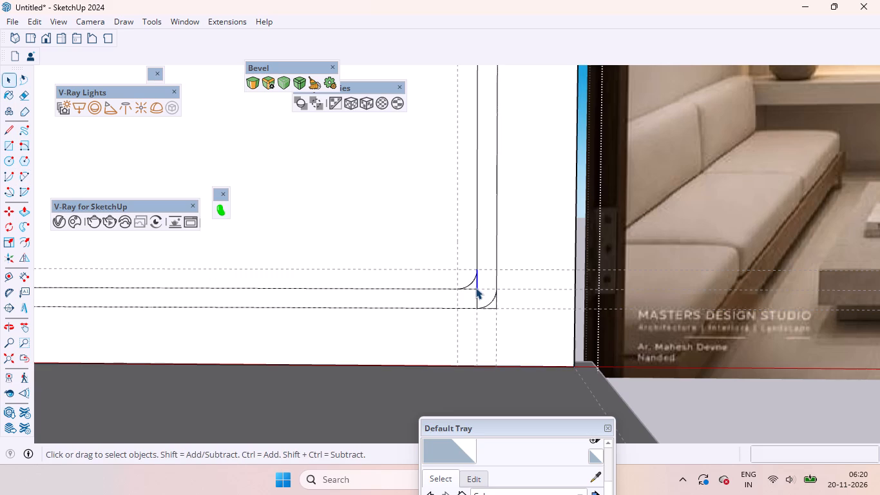
{"action": "right_click", "coordinate": [477, 287]}
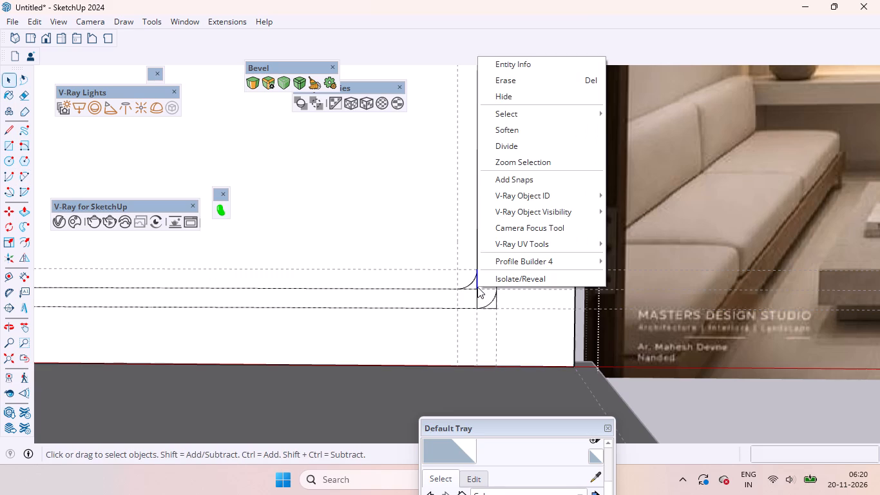
{"action": "left_click", "coordinate": [517, 82]}
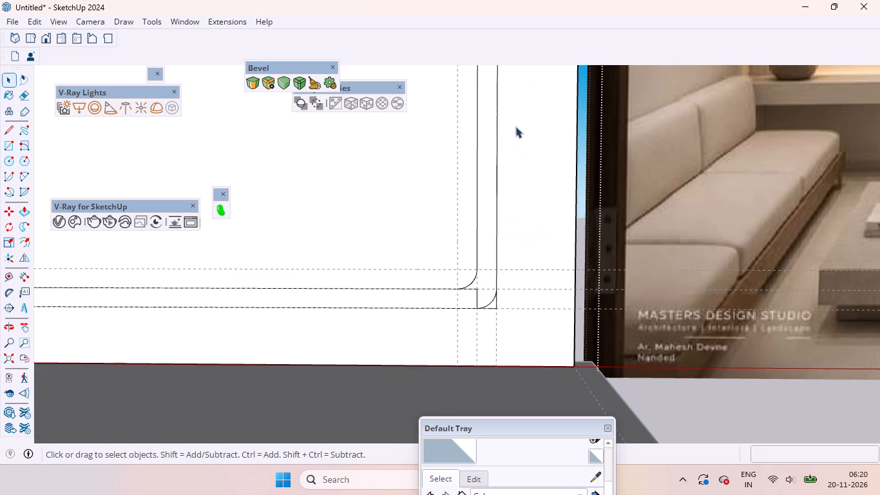
{"action": "scroll", "coordinate": [477, 302], "scroll_direction": "up", "scroll_amount": 4}
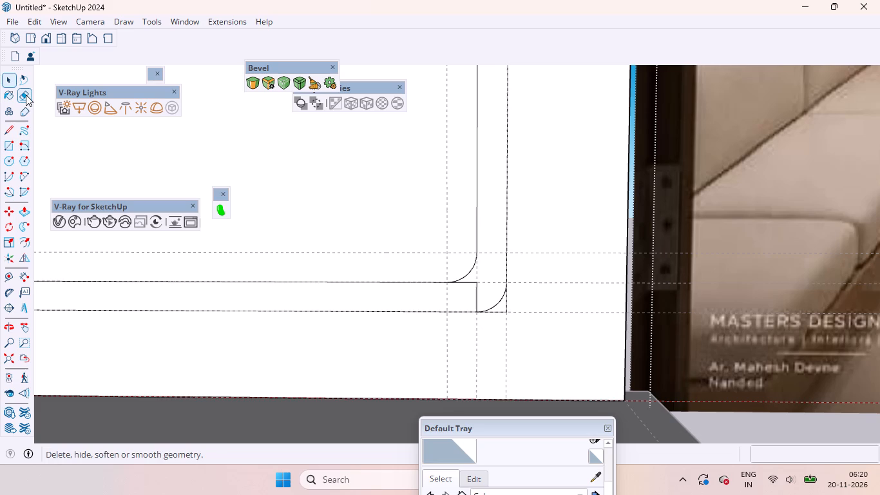
{"action": "left_click", "coordinate": [26, 93]}
{"action": "scroll", "coordinate": [468, 320], "scroll_direction": "up", "scroll_amount": 6}
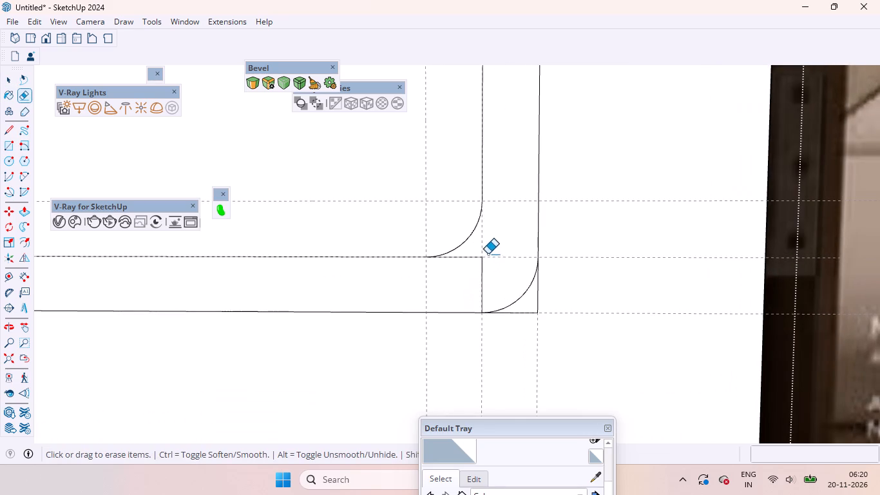
{"action": "left_click_drag", "start_coordinate": [481, 248], "coordinate": [492, 270]}
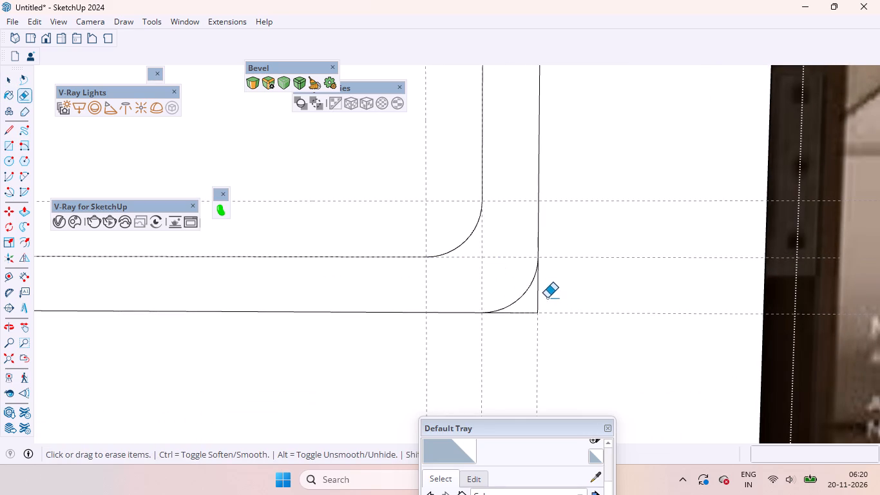
{"action": "left_click_drag", "start_coordinate": [548, 289], "coordinate": [515, 329]}
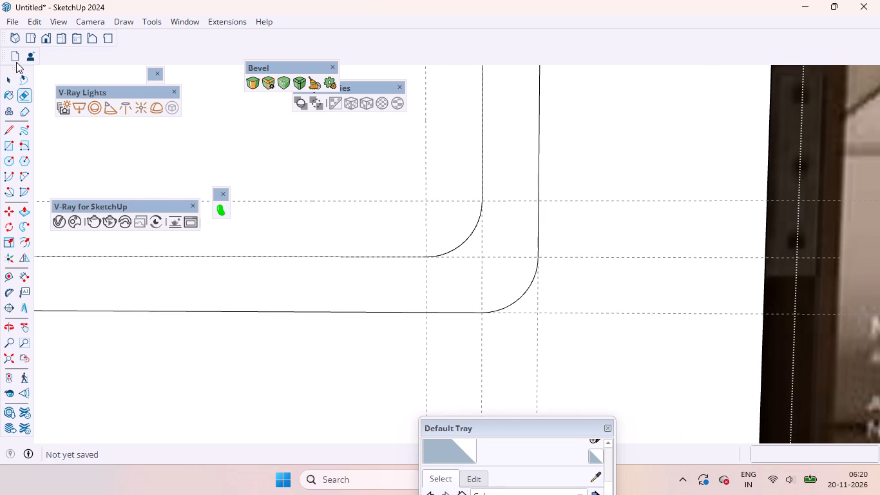
{"action": "left_click", "coordinate": [8, 80]}
Extrude the rounded-corner band face 8" outward from the back wall with Push/Pull.
{"action": "scroll", "coordinate": [394, 329], "scroll_direction": "down", "scroll_amount": 14}
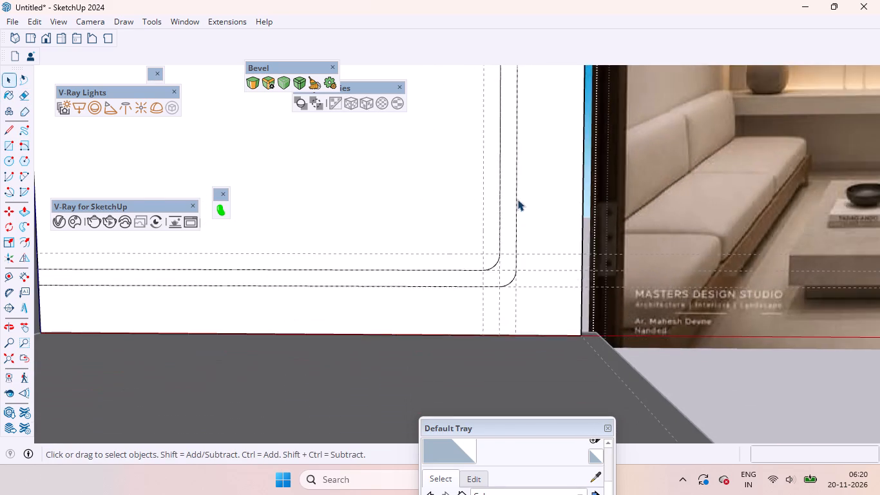
{"action": "scroll", "coordinate": [517, 199], "scroll_direction": "down", "scroll_amount": 3}
{"action": "middle_click_drag", "start_coordinate": [451, 266], "coordinate": [265, 402]}
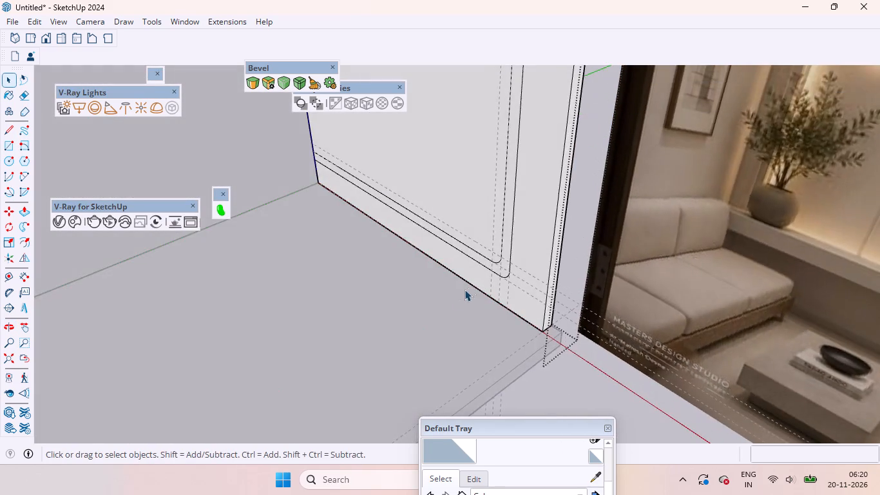
{"action": "scroll", "coordinate": [468, 287], "scroll_direction": "up", "scroll_amount": 12}
{"action": "left_click", "coordinate": [492, 239]}
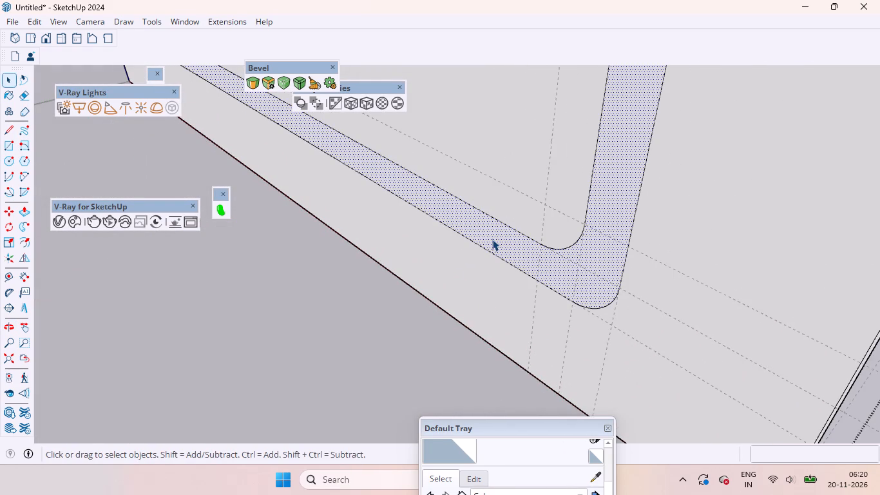
{"action": "key", "text": "p"}
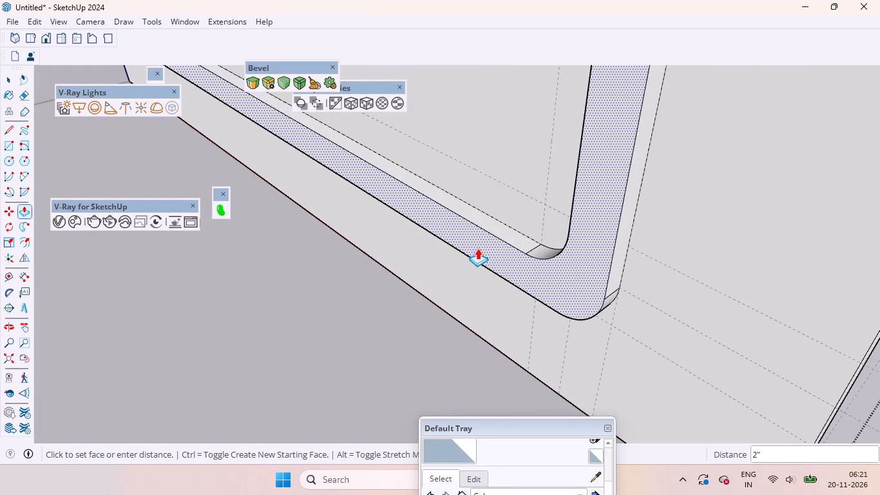
{"action": "key", "text": "8"}
{"action": "key", "text": "Return"}
{"action": "key", "text": "space"}
Examine the extruded band on the back wall against the reference picture.
{"action": "scroll", "coordinate": [501, 238], "scroll_direction": "down", "scroll_amount": 10}
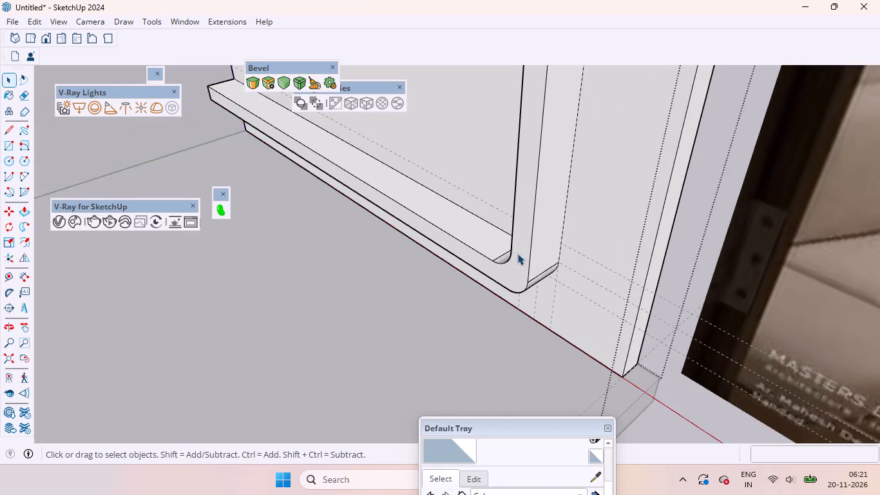
{"action": "scroll", "coordinate": [517, 253], "scroll_direction": "down", "scroll_amount": 4}
{"action": "middle_click_drag", "start_coordinate": [492, 263], "coordinate": [576, 210]}
{"action": "scroll", "coordinate": [533, 259], "scroll_direction": "down", "scroll_amount": 8}
{"action": "middle_click_drag", "start_coordinate": [506, 277], "coordinate": [524, 266]}
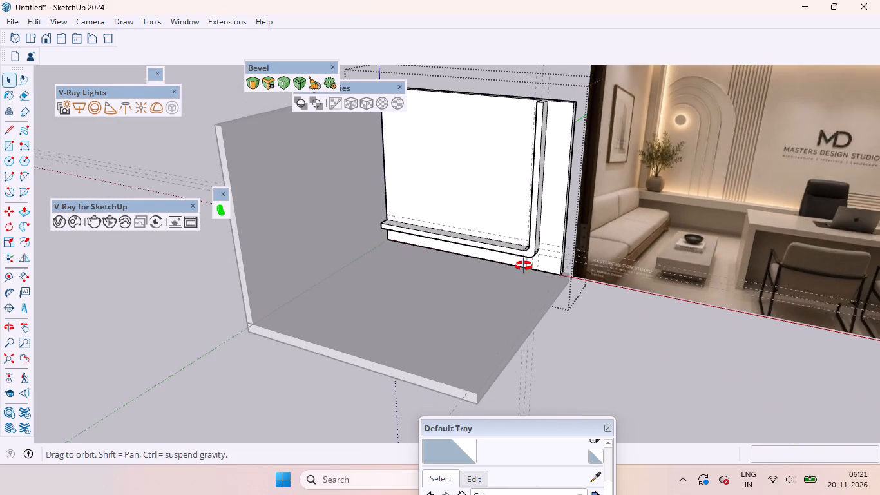
{"action": "middle_click_drag", "start_coordinate": [524, 266], "coordinate": [564, 218]}
{"action": "scroll", "coordinate": [535, 242], "scroll_direction": "up", "scroll_amount": 3}
{"action": "scroll", "coordinate": [470, 259], "scroll_direction": "down", "scroll_amount": 6}
{"action": "middle_click_drag", "start_coordinate": [438, 282], "coordinate": [476, 217]}
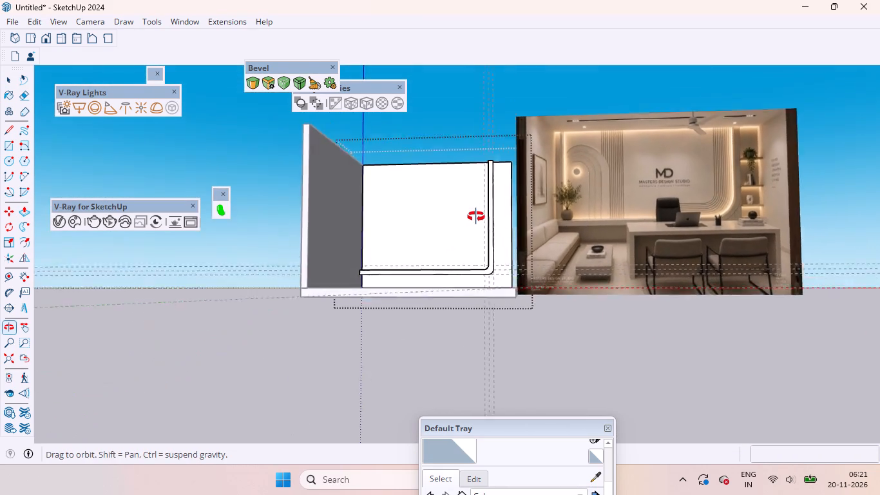
{"action": "middle_click_drag", "start_coordinate": [476, 217], "coordinate": [475, 269]}
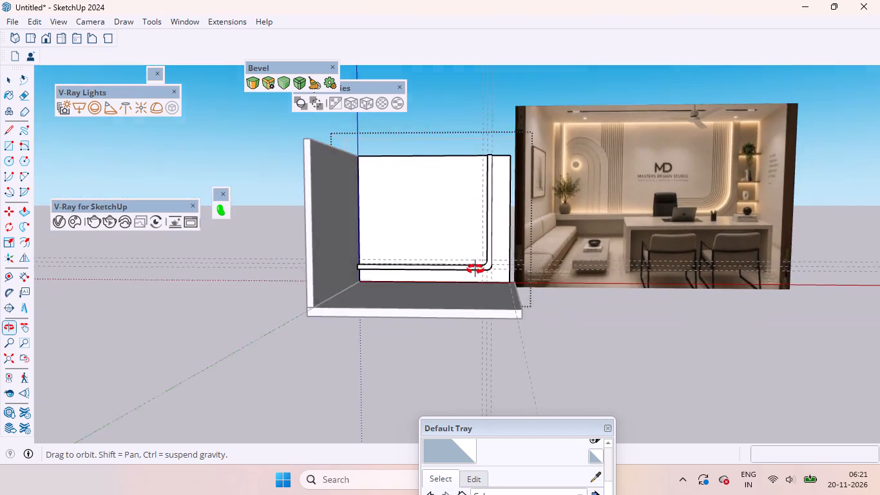
{"action": "middle_click_drag", "start_coordinate": [475, 269], "coordinate": [457, 310]}
Check how high the band's underside sits above the floor where the back wall meets the side wall.
{"action": "scroll", "coordinate": [449, 260], "scroll_direction": "up", "scroll_amount": 9}
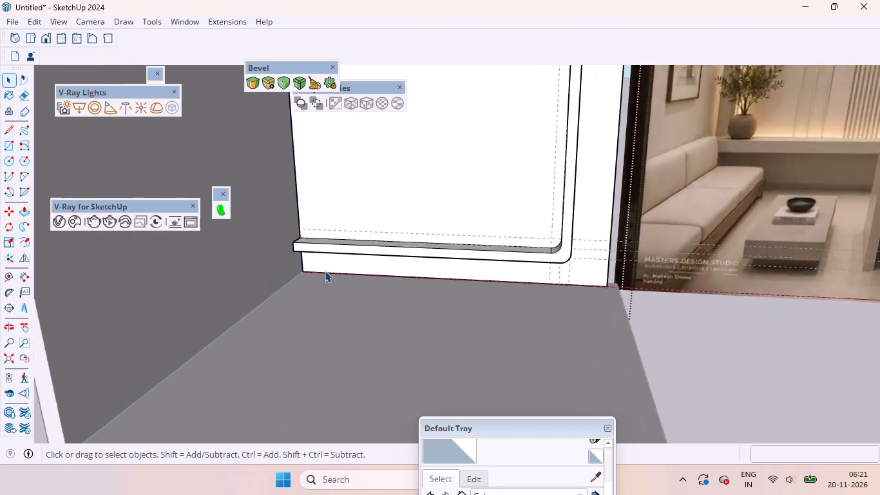
{"action": "scroll", "coordinate": [325, 271], "scroll_direction": "up", "scroll_amount": 2}
{"action": "middle_click_drag", "start_coordinate": [320, 235], "coordinate": [300, 192]}
{"action": "scroll", "coordinate": [308, 230], "scroll_direction": "up", "scroll_amount": 10}
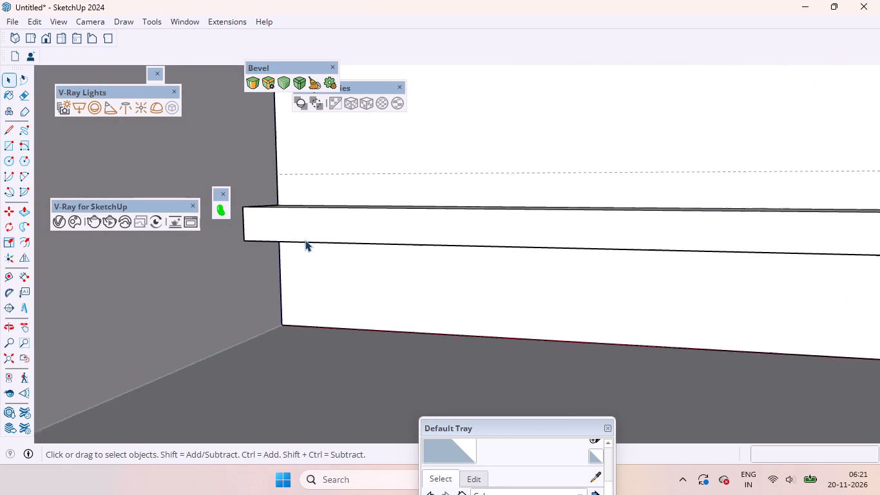
{"action": "scroll", "coordinate": [305, 240], "scroll_direction": "up", "scroll_amount": 3}
{"action": "middle_click_drag", "start_coordinate": [299, 242], "coordinate": [290, 182]}
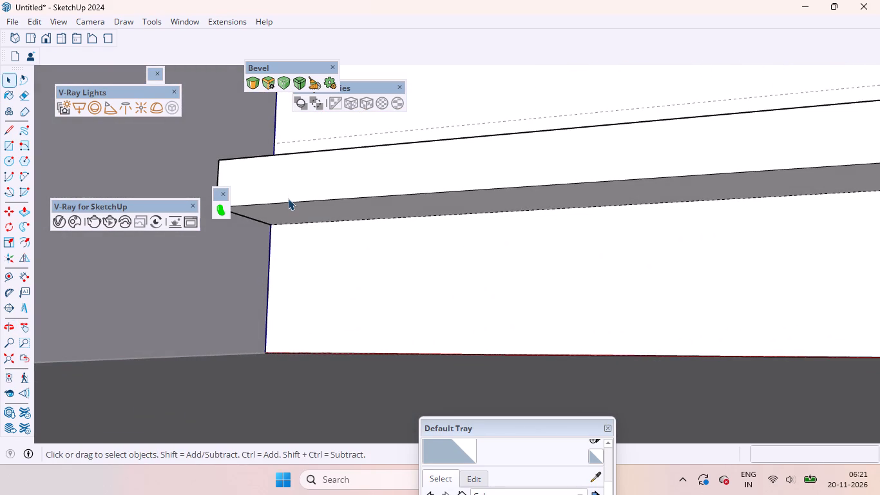
{"action": "key", "text": "d"}
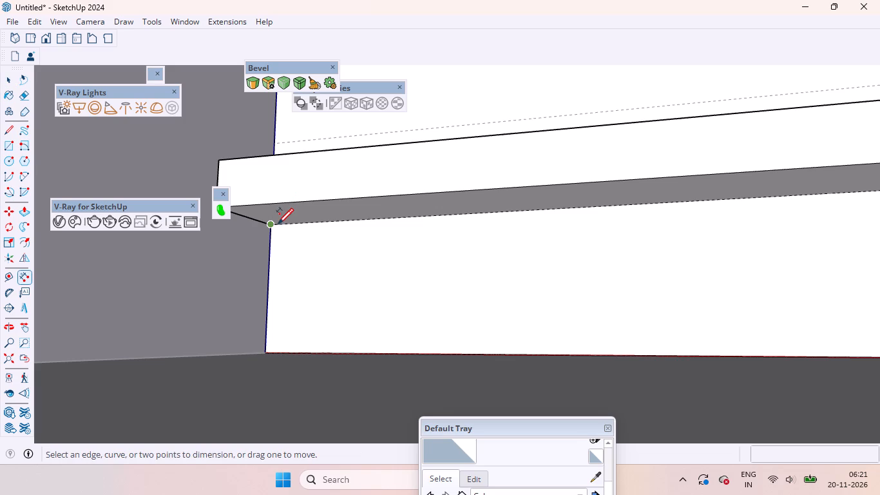
{"action": "left_click", "coordinate": [276, 224]}
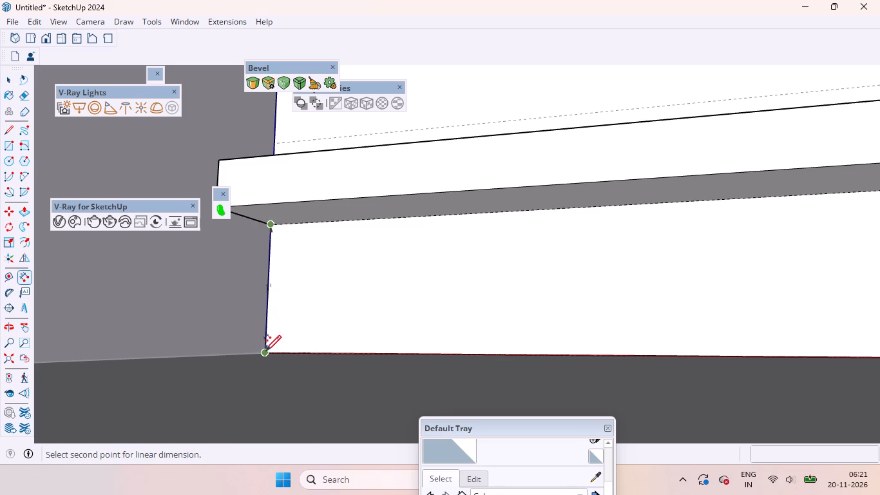
{"action": "key", "text": "space"}
{"action": "scroll", "coordinate": [279, 308], "scroll_direction": "down", "scroll_amount": 6}
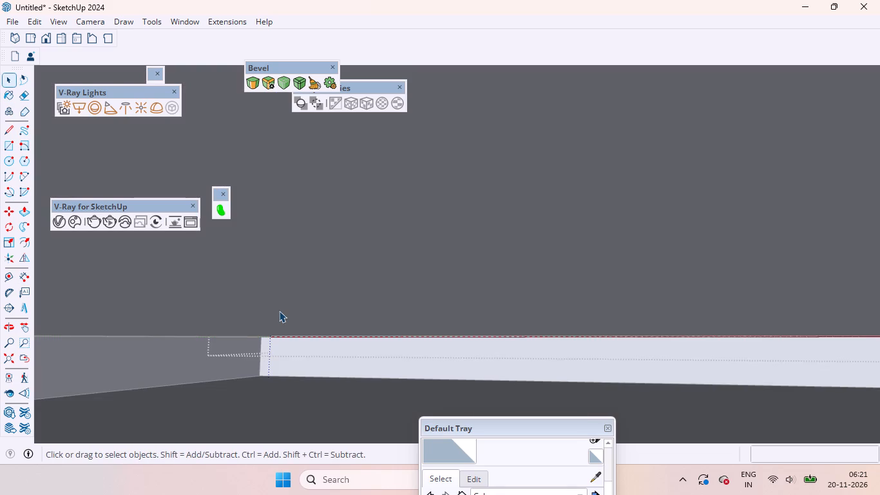
{"action": "scroll", "coordinate": [279, 311], "scroll_direction": "down", "scroll_amount": 3}
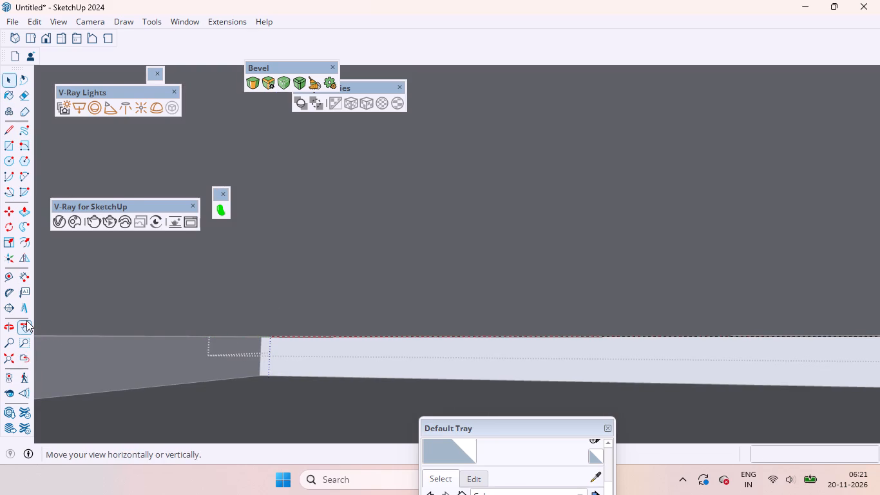
{"action": "left_click", "coordinate": [21, 352]}
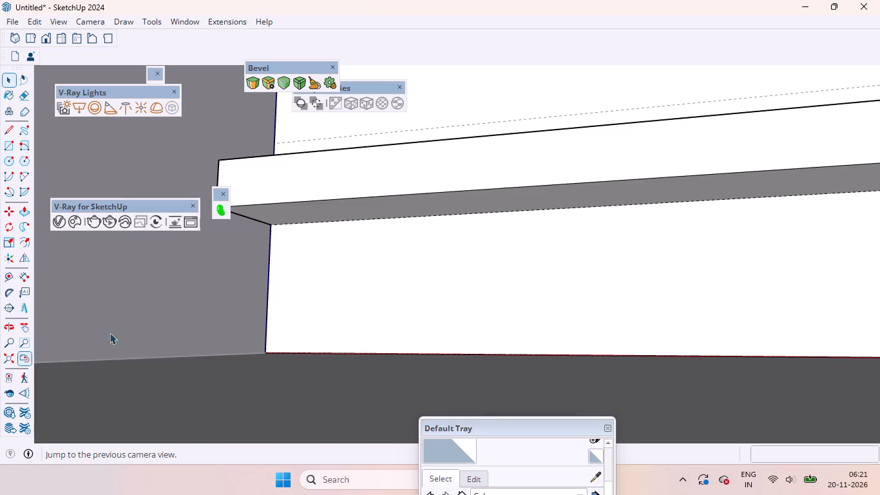
{"action": "middle_click_drag", "start_coordinate": [405, 247], "coordinate": [410, 296]}
{"action": "scroll", "coordinate": [397, 292], "scroll_direction": "down", "scroll_amount": 16}
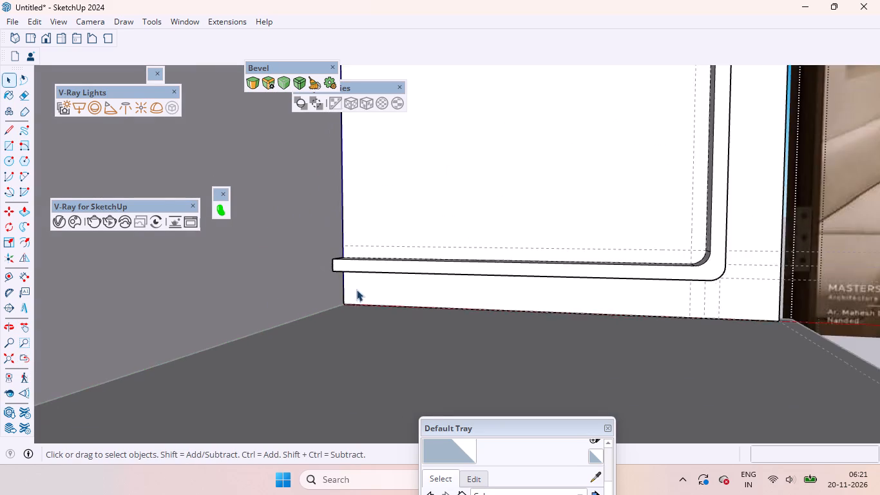
{"action": "scroll", "coordinate": [356, 289], "scroll_direction": "down", "scroll_amount": 6}
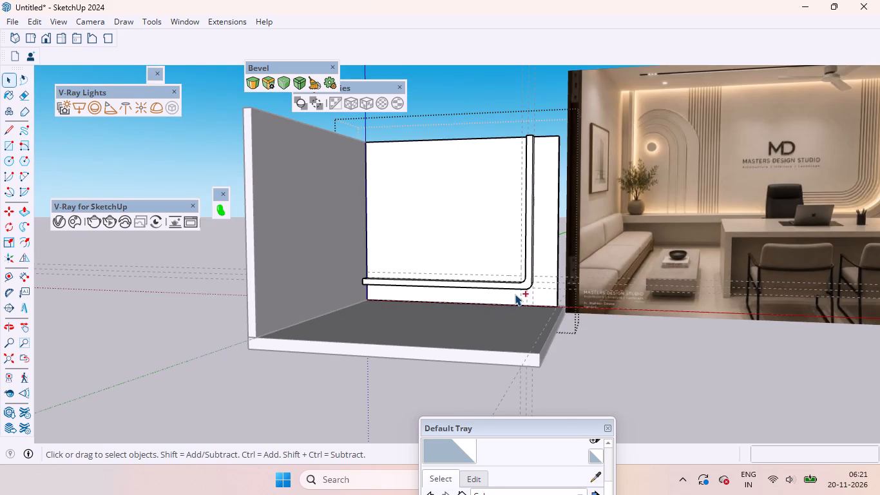
Undo the band's extrusion, rounded corners and outline, back to the plain back wall with its guides.
{"action": "key", "text": "ctrl+z"}
{"action": "key", "text": "ctrl+z"}
{"action": "key", "text": "ctrl+z"}
{"action": "key", "text": "ctrl+z"}
{"action": "key", "text": "ctrl+z"}
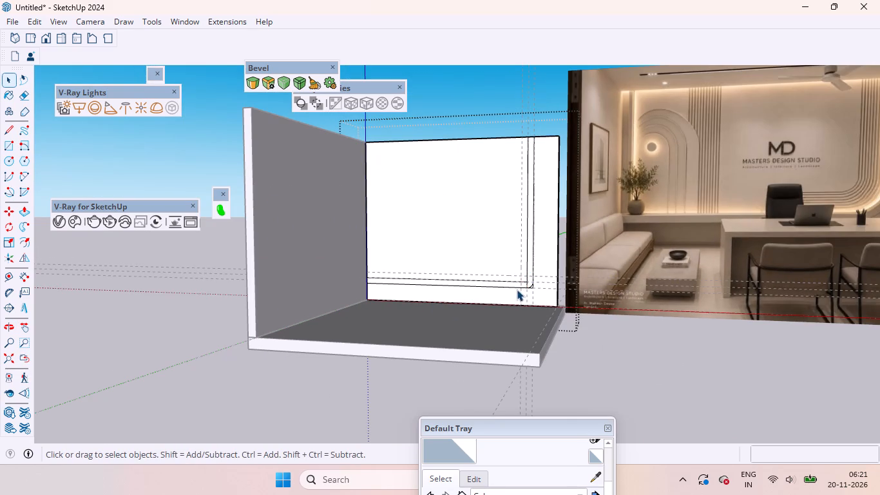
{"action": "key", "text": "ctrl+z"}
{"action": "key", "text": "ctrl+z"}
{"action": "key", "text": "z"}
{"action": "key", "text": "ctrl+z"}
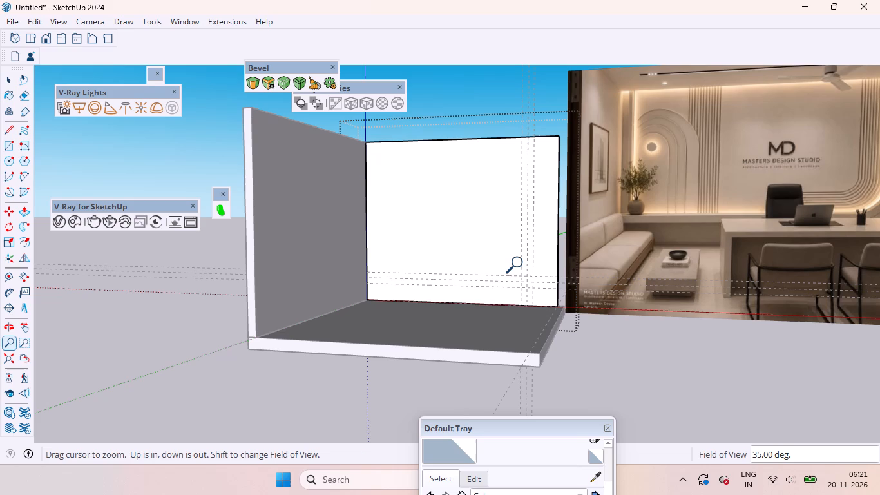
{"action": "key", "text": "space"}
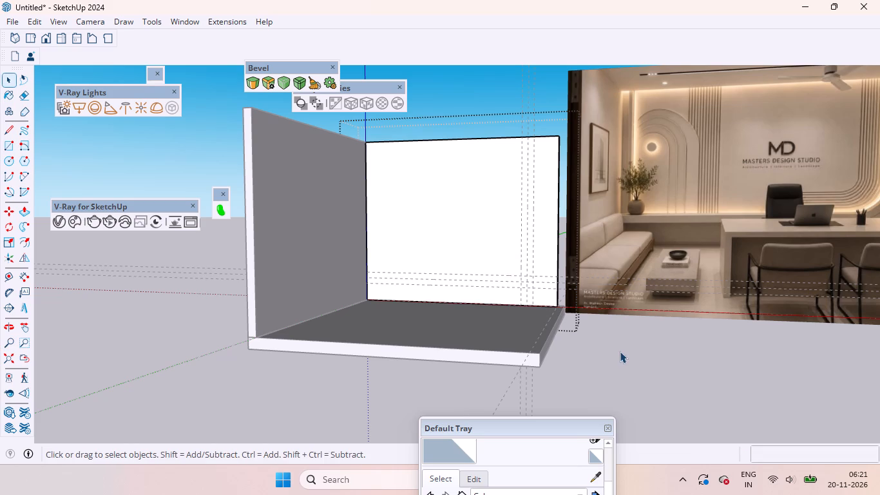
Delete the vertical and horizontal guide lines that laid out the band on the back wall.
{"action": "left_click", "coordinate": [620, 351]}
{"action": "scroll", "coordinate": [553, 382], "scroll_direction": "down", "scroll_amount": 5}
{"action": "left_click_drag", "start_coordinate": [584, 122], "coordinate": [470, 61]}
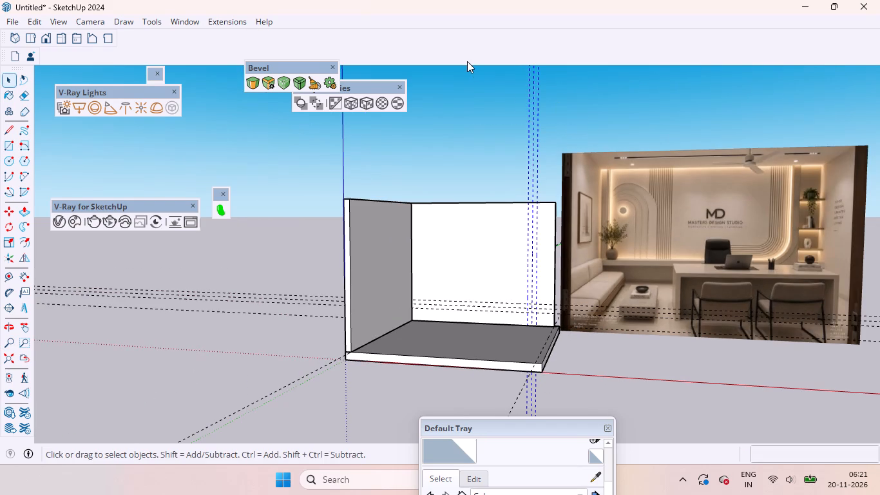
{"action": "key", "text": "Delete"}
{"action": "left_click_drag", "start_coordinate": [281, 342], "coordinate": [250, 307]}
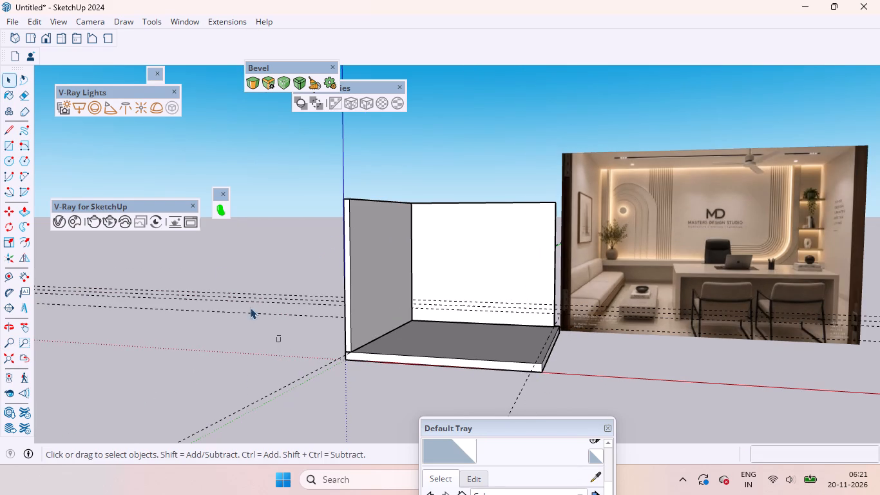
{"action": "left_click_drag", "start_coordinate": [250, 307], "coordinate": [198, 240]}
{"action": "key", "text": "Delete"}
Place a horizontal guide 24" above the back wall's bottom edge with the Tape Measure.
{"action": "scroll", "coordinate": [537, 302], "scroll_direction": "up", "scroll_amount": 4}
{"action": "middle_click_drag", "start_coordinate": [489, 304], "coordinate": [497, 309]}
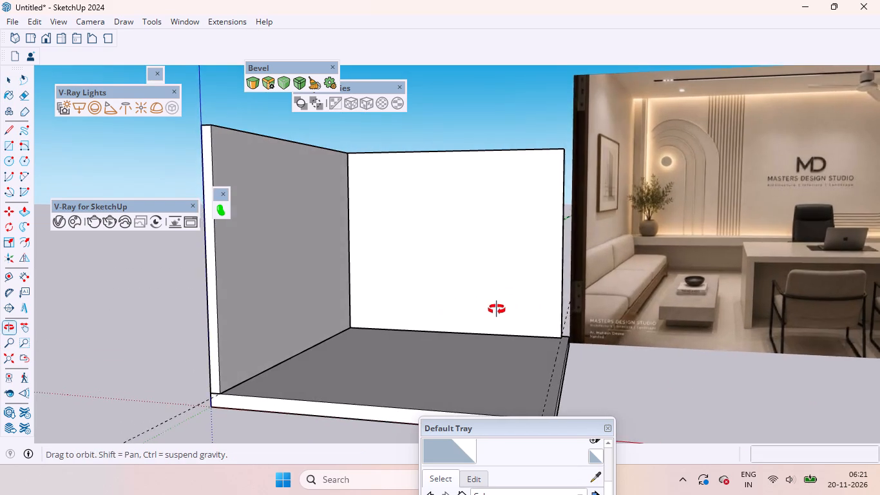
{"action": "middle_click_drag", "start_coordinate": [497, 309], "coordinate": [497, 309]}
{"action": "scroll", "coordinate": [427, 310], "scroll_direction": "down", "scroll_amount": 6}
{"action": "middle_click_drag", "start_coordinate": [497, 333], "coordinate": [510, 333]}
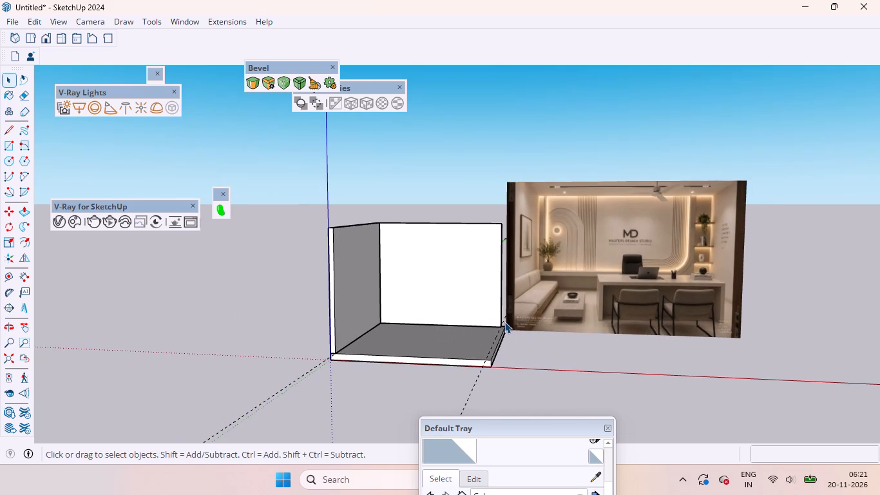
{"action": "key", "text": "t"}
{"action": "left_click", "coordinate": [432, 325]}
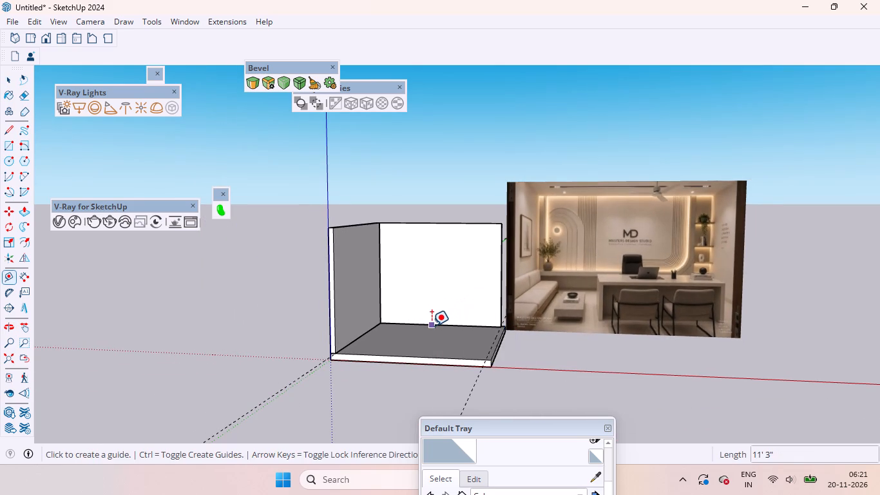
{"action": "type", "text": "24"}
{"action": "key", "text": "Return"}
Place a vertical guide about 1' 8 3/8" inward from the back wall's free vertical edge.
{"action": "middle_click_drag", "start_coordinate": [472, 311], "coordinate": [510, 307]}
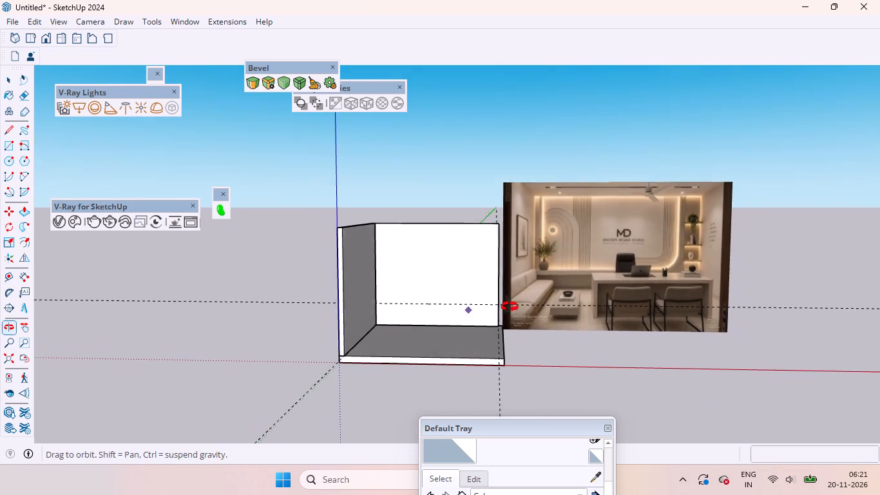
{"action": "middle_click_drag", "start_coordinate": [510, 307], "coordinate": [510, 306]}
{"action": "scroll", "coordinate": [503, 287], "scroll_direction": "up", "scroll_amount": 4}
{"action": "left_click", "coordinate": [492, 282]}
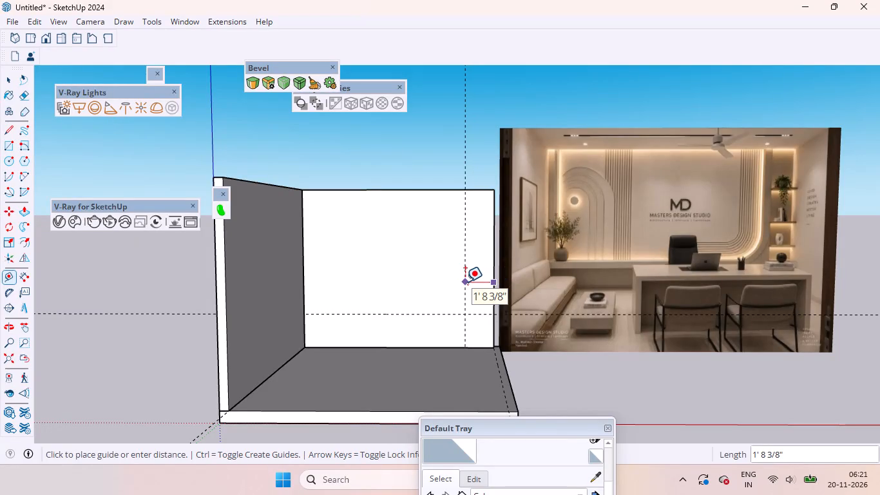
Add parallel guides 4" above the horizontal guide and 4" from the vertical guide toward the side wall.
{"action": "left_click", "coordinate": [430, 311]}
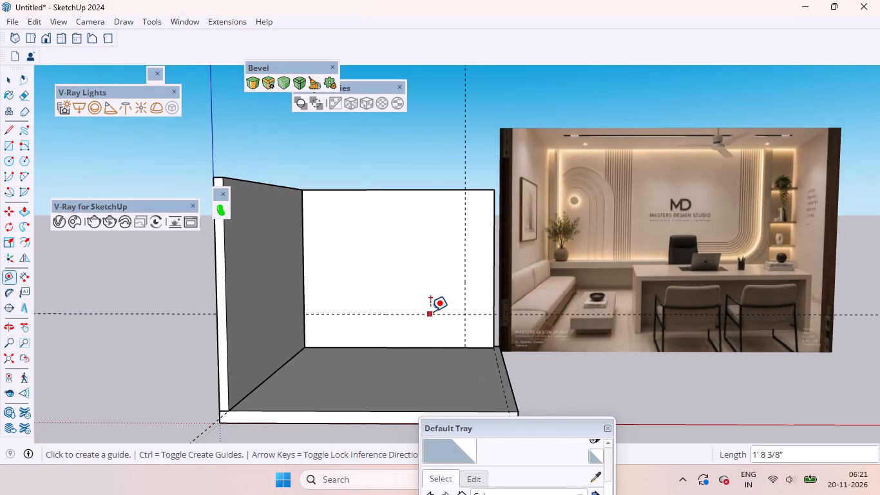
{"action": "key", "text": "4"}
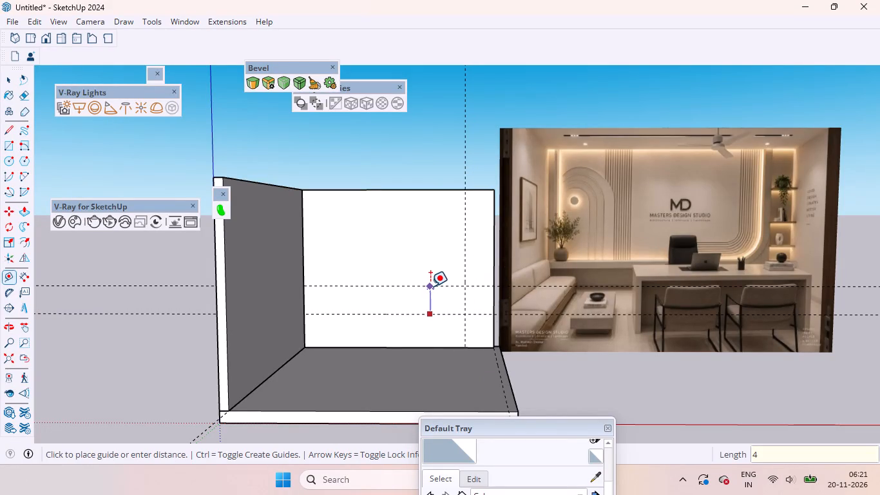
{"action": "key", "text": "Return"}
{"action": "left_click", "coordinate": [463, 278]}
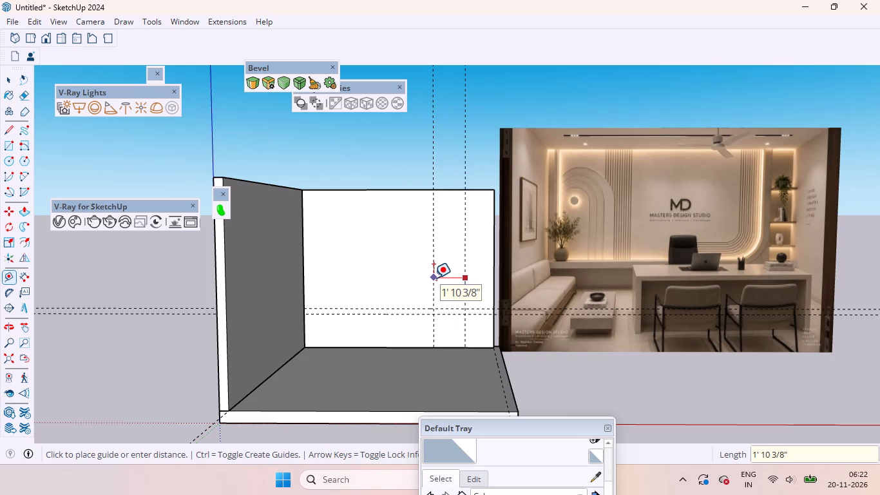
{"action": "key", "text": "4"}
{"action": "key", "text": "Return"}
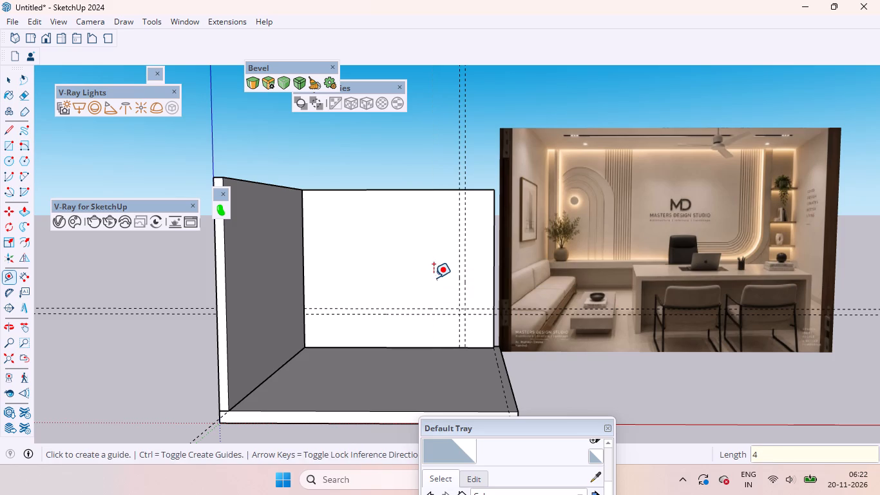
Open the back wall group for editing and select its front face.
{"action": "key", "text": "space"}
{"action": "triple_click", "coordinate": [421, 282]}
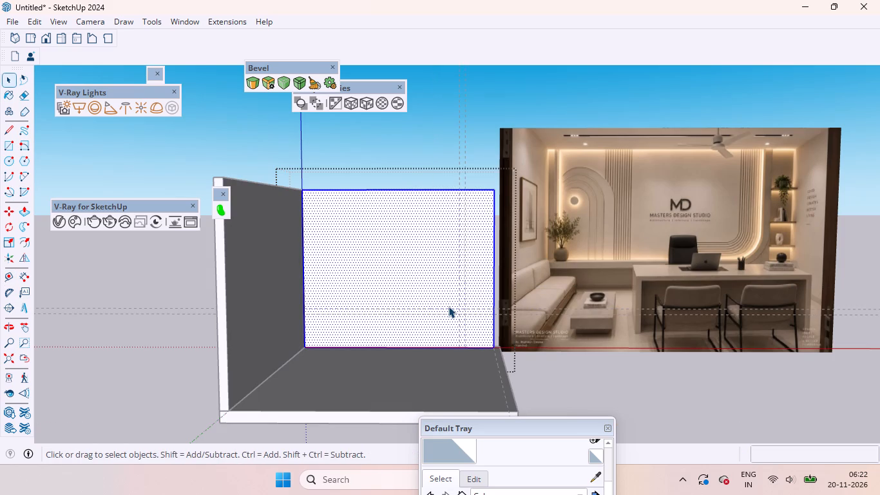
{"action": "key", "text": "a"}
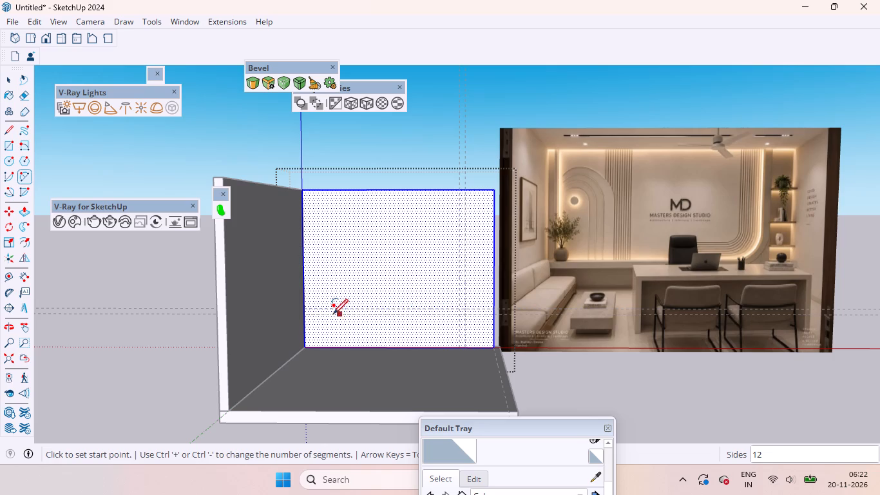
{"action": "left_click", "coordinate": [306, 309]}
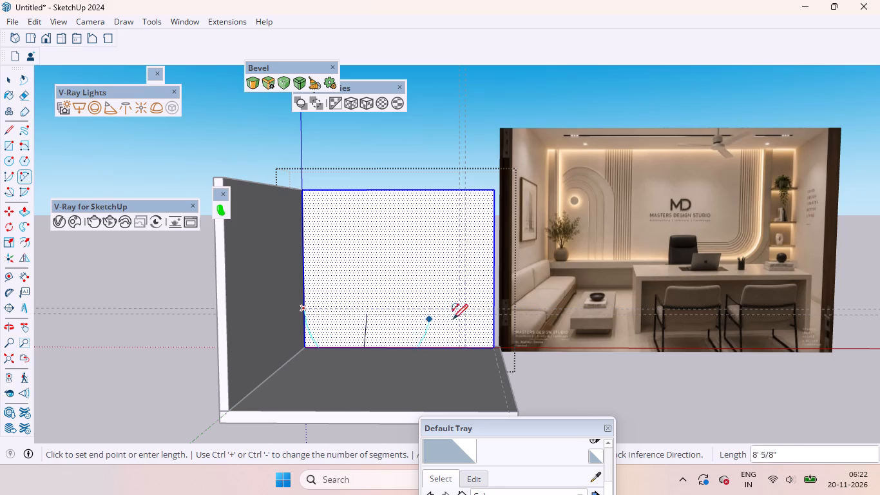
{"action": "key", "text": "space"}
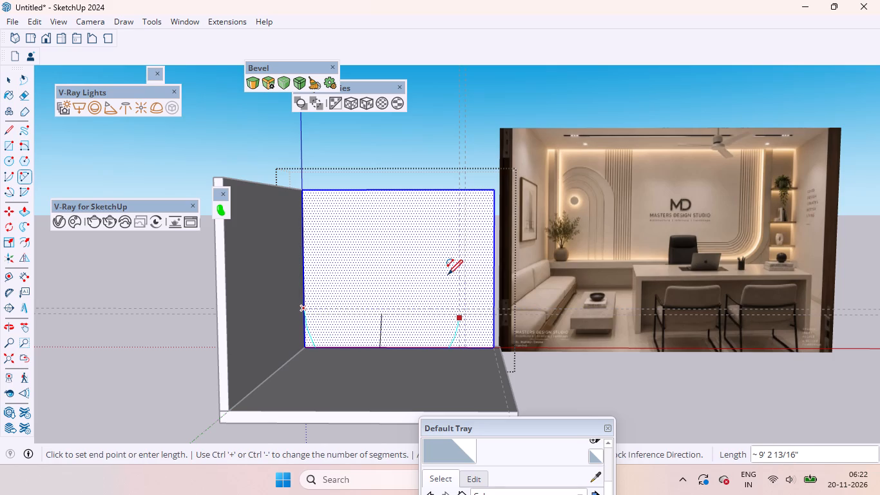
Draw two rectangles between the guides on the back wall: a horizontal 4" by 9' 2 5/8" strip and a vertical 4" by 7' 4" strip.
{"action": "key", "text": "r"}
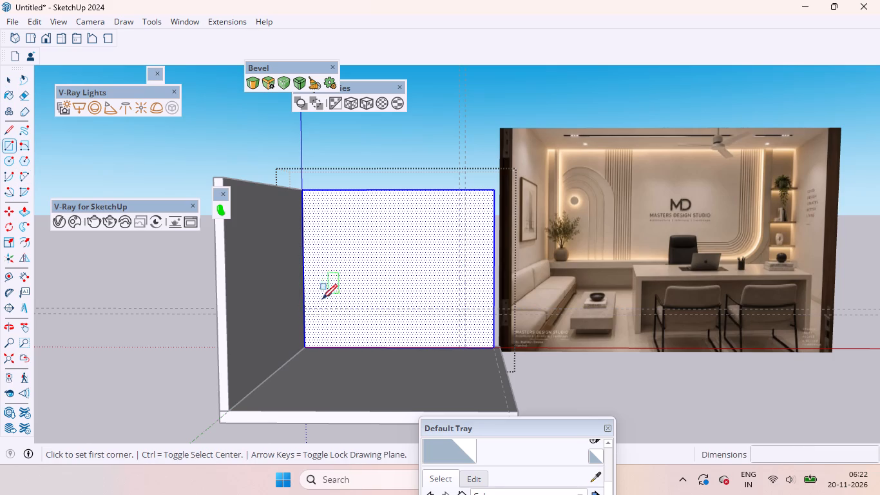
{"action": "left_click", "coordinate": [305, 309]}
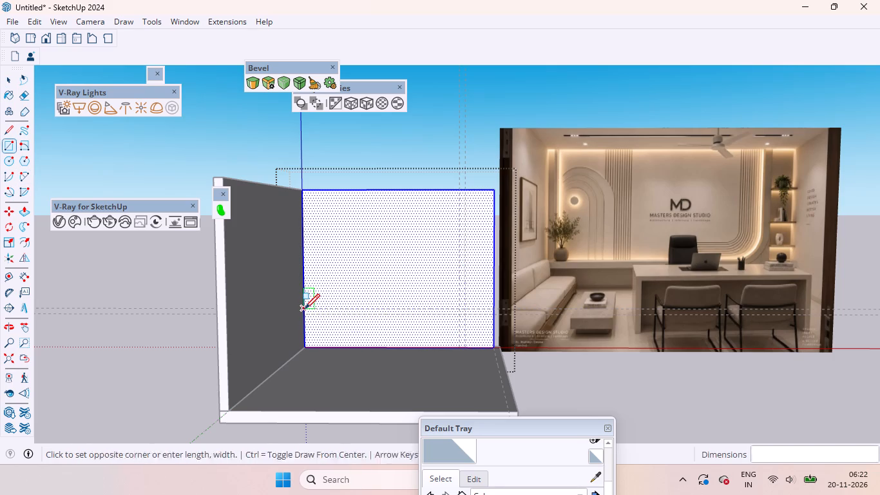
{"action": "left_click", "coordinate": [460, 315]}
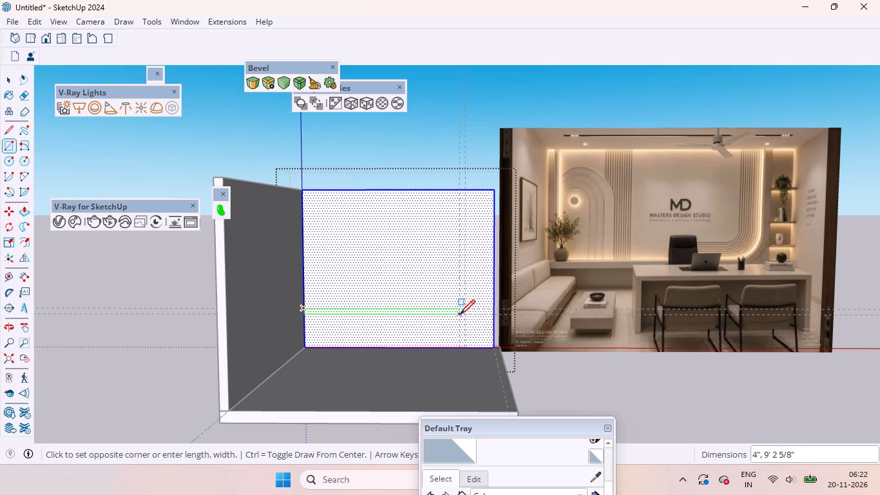
{"action": "left_click", "coordinate": [465, 316]}
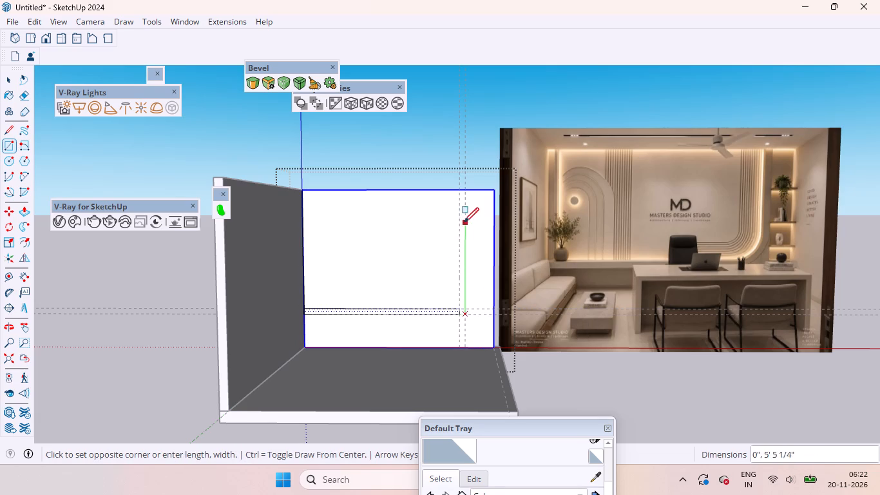
{"action": "left_click", "coordinate": [458, 193]}
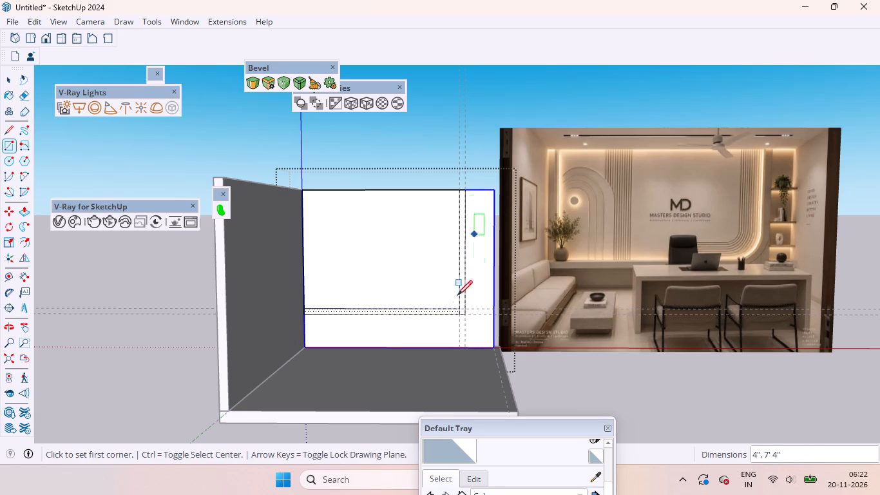
{"action": "key", "text": "space"}
Examine the corner where the two 4" strips meet on the back wall.
{"action": "left_click", "coordinate": [441, 288]}
{"action": "scroll", "coordinate": [458, 317], "scroll_direction": "up", "scroll_amount": 4}
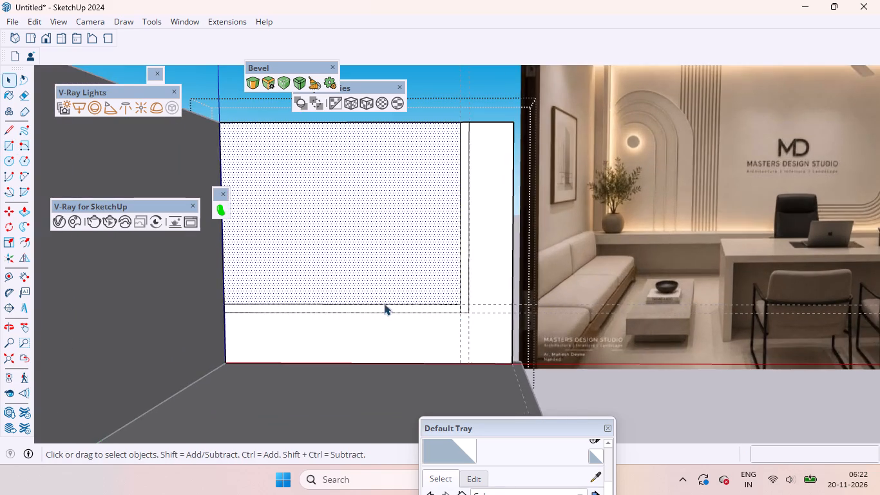
{"action": "scroll", "coordinate": [390, 302], "scroll_direction": "down", "scroll_amount": 3}
{"action": "scroll", "coordinate": [405, 344], "scroll_direction": "up", "scroll_amount": 3}
{"action": "scroll", "coordinate": [466, 295], "scroll_direction": "up", "scroll_amount": 7}
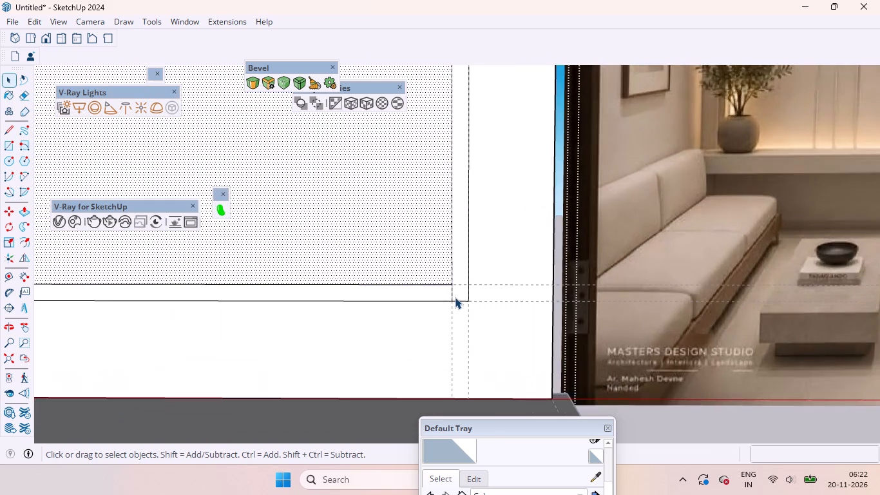
{"action": "scroll", "coordinate": [455, 297], "scroll_direction": "up", "scroll_amount": 2}
{"action": "scroll", "coordinate": [437, 307], "scroll_direction": "down", "scroll_amount": 9}
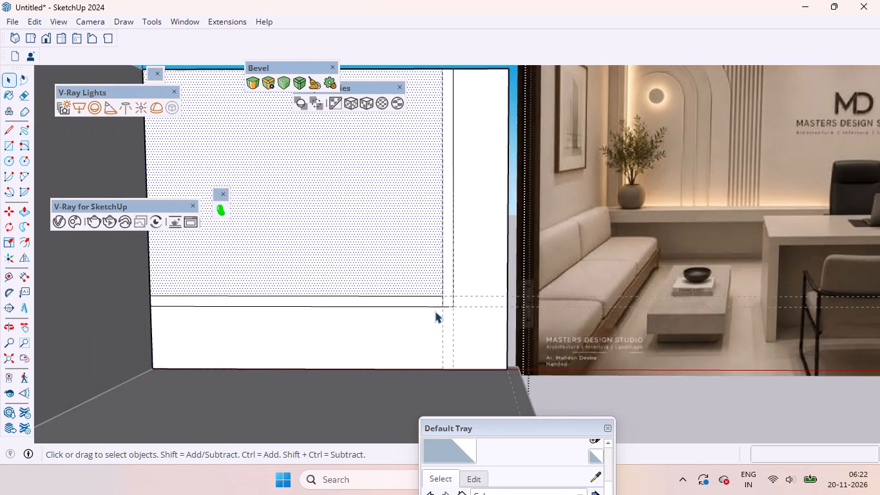
{"action": "scroll", "coordinate": [435, 311], "scroll_direction": "down", "scroll_amount": 3}
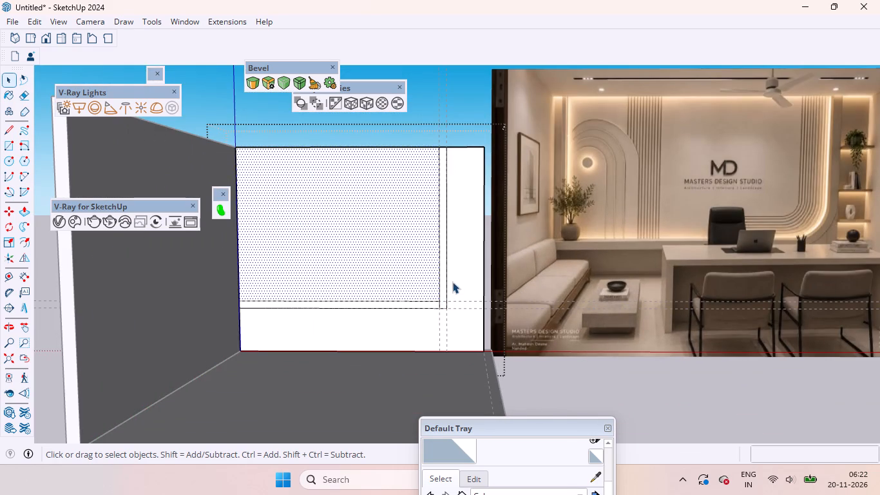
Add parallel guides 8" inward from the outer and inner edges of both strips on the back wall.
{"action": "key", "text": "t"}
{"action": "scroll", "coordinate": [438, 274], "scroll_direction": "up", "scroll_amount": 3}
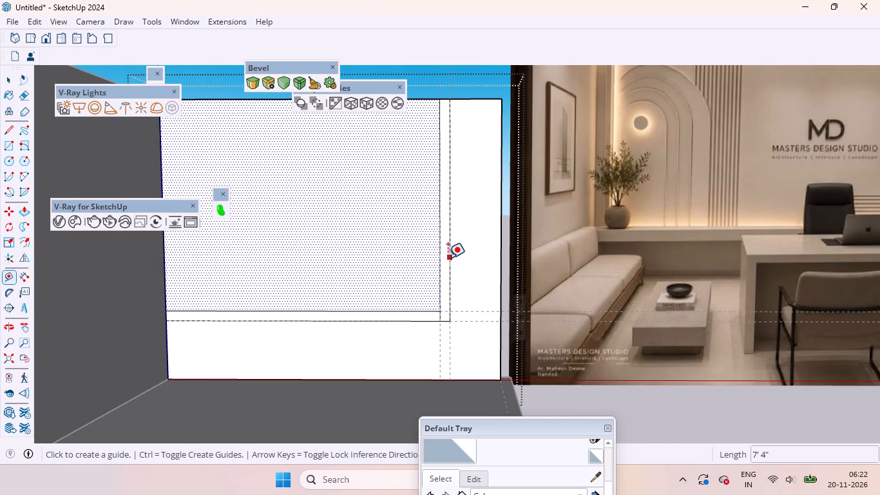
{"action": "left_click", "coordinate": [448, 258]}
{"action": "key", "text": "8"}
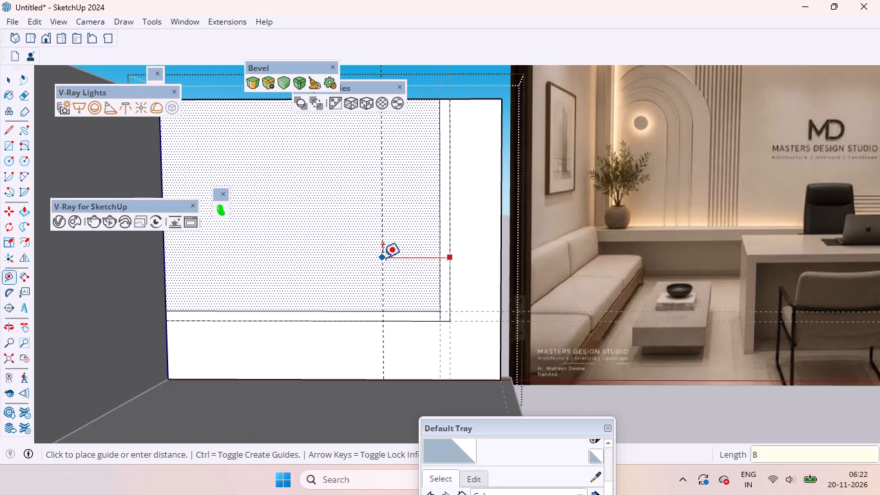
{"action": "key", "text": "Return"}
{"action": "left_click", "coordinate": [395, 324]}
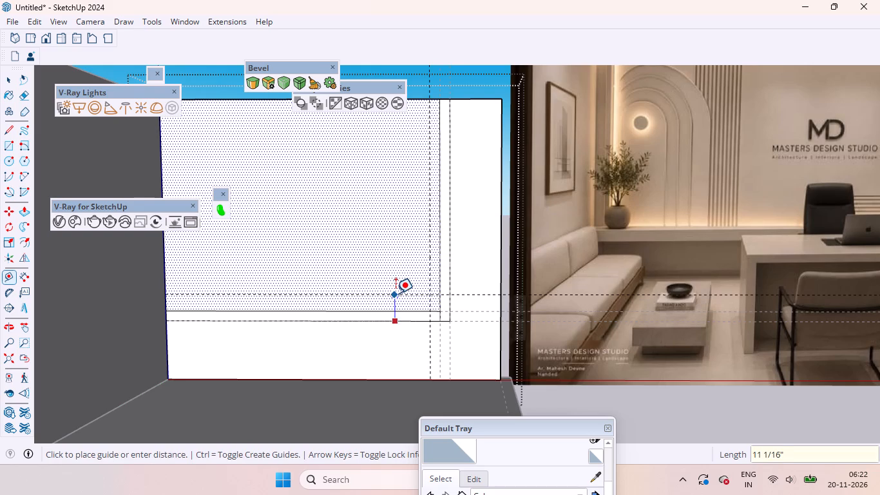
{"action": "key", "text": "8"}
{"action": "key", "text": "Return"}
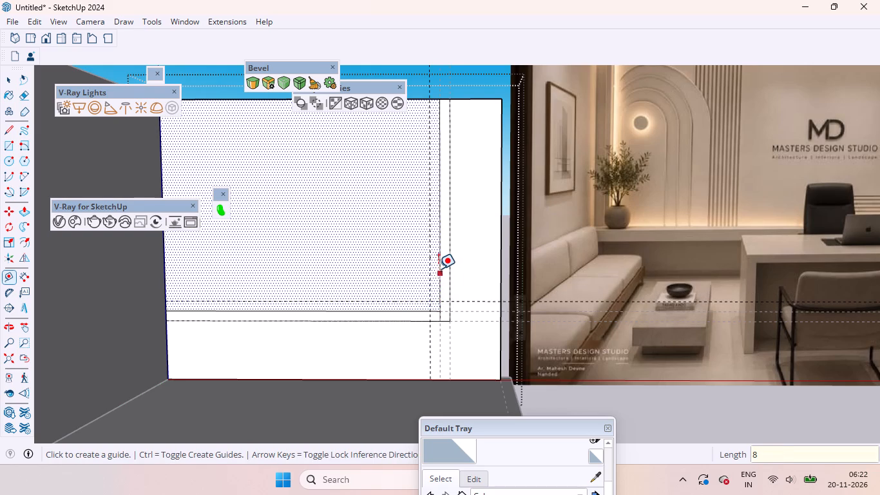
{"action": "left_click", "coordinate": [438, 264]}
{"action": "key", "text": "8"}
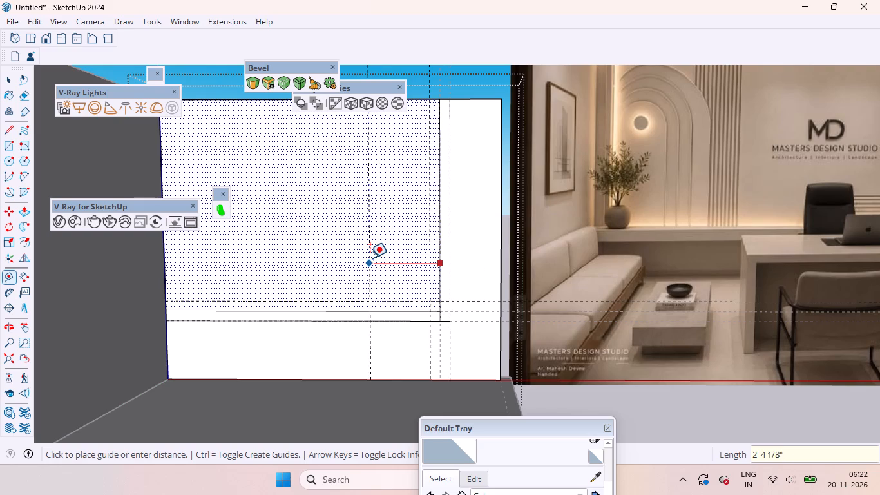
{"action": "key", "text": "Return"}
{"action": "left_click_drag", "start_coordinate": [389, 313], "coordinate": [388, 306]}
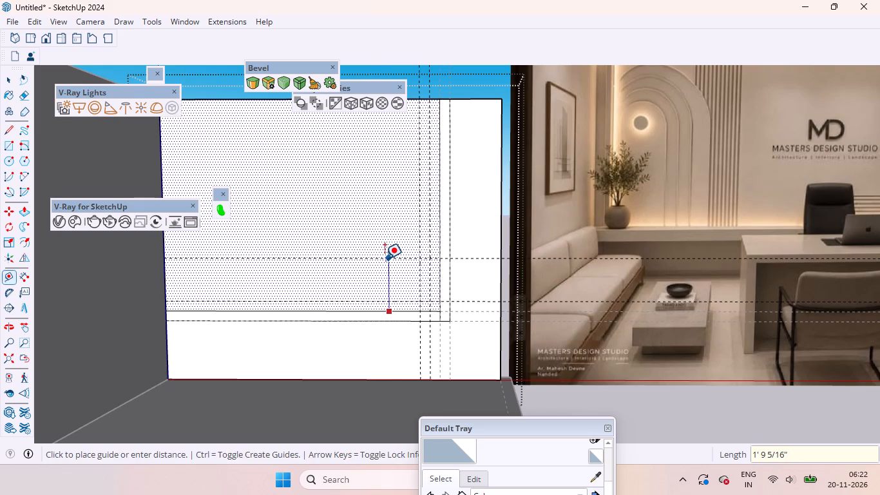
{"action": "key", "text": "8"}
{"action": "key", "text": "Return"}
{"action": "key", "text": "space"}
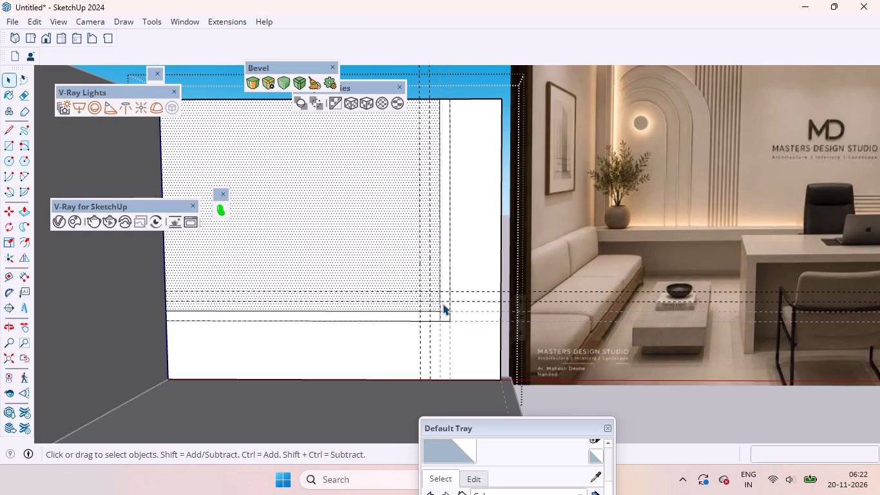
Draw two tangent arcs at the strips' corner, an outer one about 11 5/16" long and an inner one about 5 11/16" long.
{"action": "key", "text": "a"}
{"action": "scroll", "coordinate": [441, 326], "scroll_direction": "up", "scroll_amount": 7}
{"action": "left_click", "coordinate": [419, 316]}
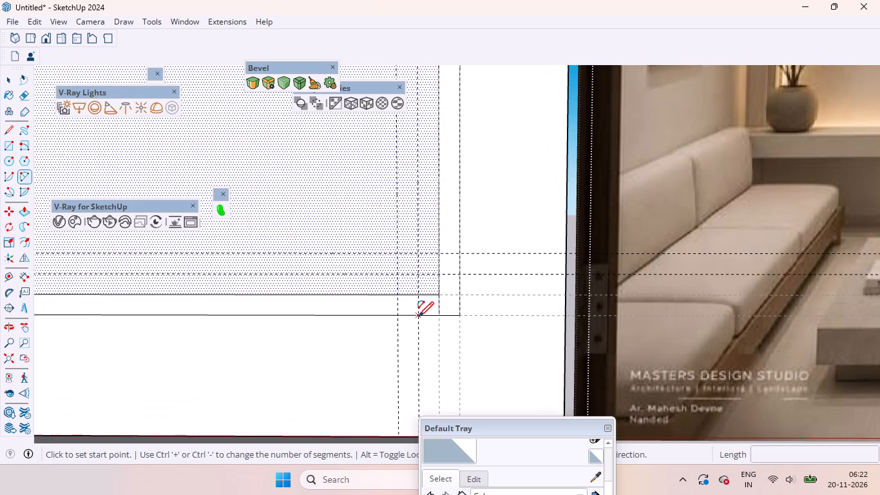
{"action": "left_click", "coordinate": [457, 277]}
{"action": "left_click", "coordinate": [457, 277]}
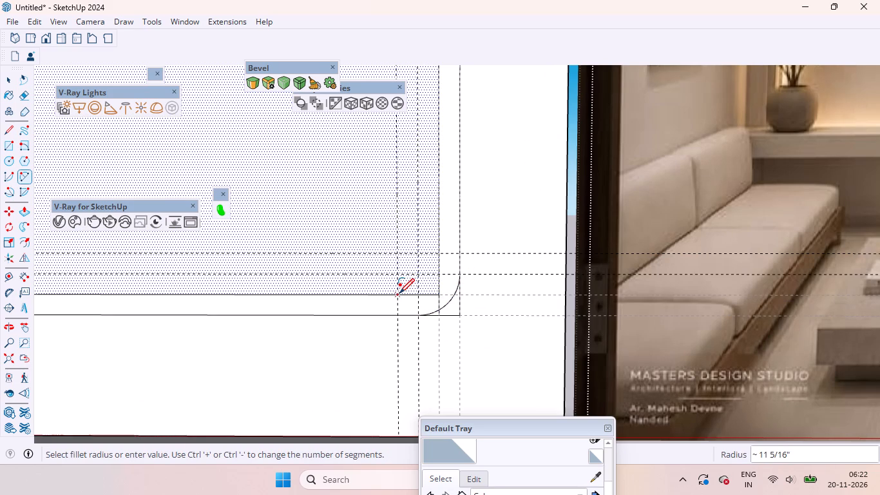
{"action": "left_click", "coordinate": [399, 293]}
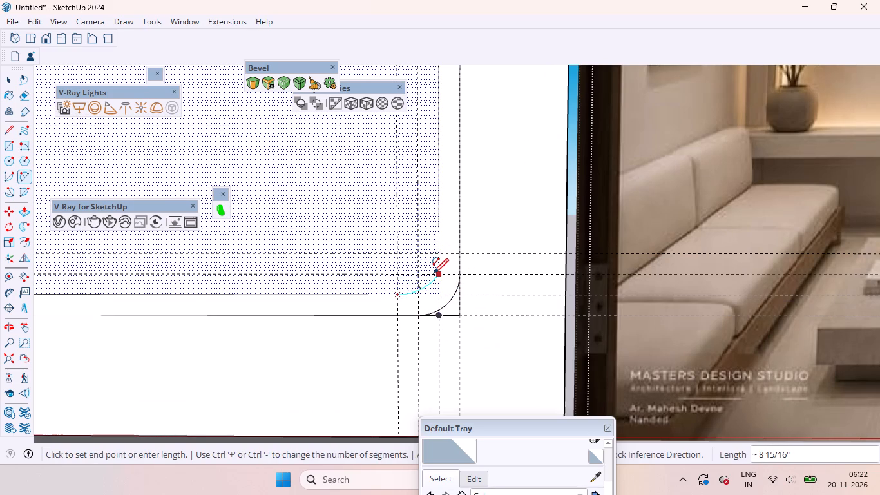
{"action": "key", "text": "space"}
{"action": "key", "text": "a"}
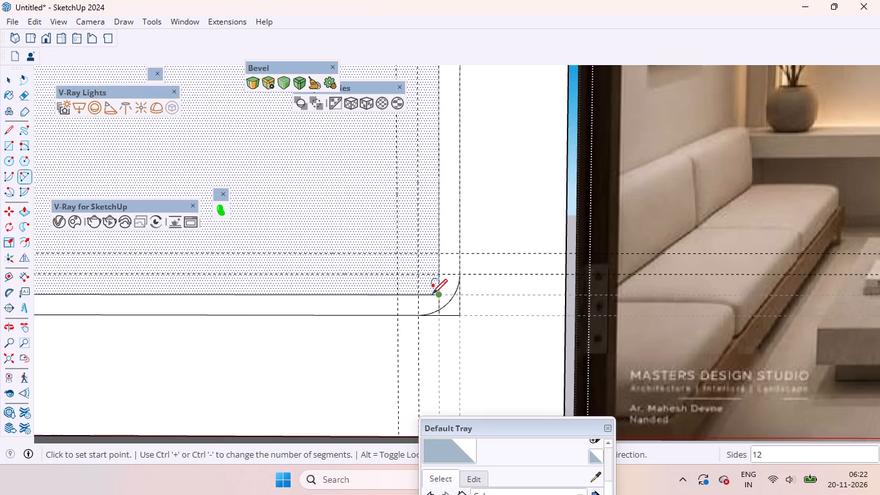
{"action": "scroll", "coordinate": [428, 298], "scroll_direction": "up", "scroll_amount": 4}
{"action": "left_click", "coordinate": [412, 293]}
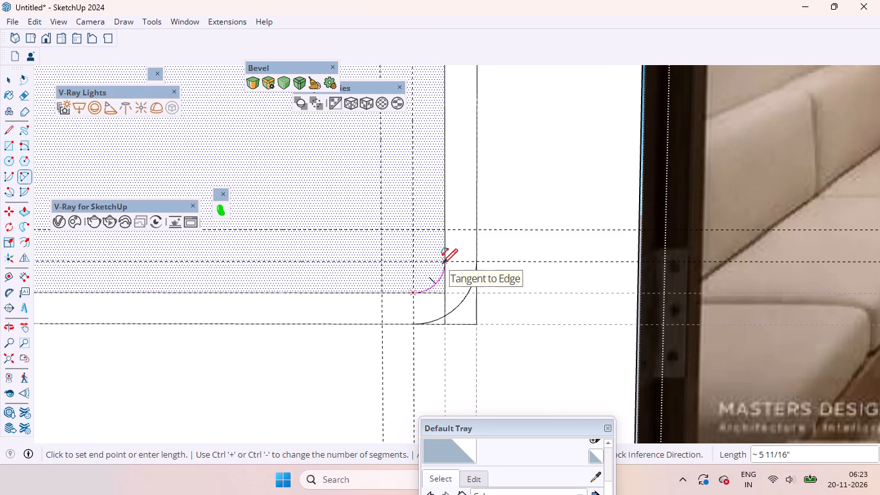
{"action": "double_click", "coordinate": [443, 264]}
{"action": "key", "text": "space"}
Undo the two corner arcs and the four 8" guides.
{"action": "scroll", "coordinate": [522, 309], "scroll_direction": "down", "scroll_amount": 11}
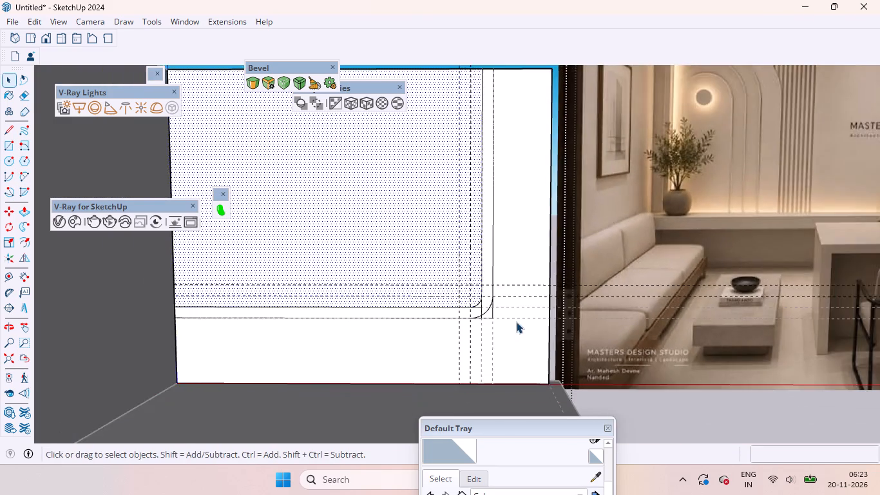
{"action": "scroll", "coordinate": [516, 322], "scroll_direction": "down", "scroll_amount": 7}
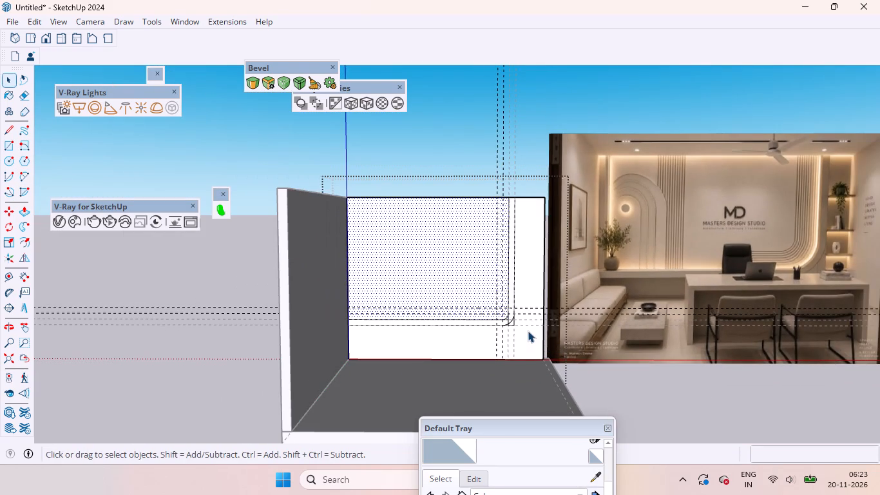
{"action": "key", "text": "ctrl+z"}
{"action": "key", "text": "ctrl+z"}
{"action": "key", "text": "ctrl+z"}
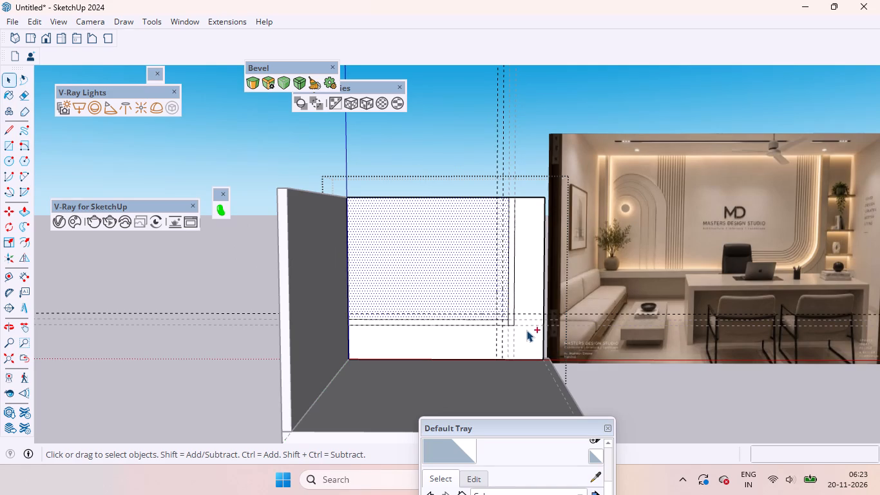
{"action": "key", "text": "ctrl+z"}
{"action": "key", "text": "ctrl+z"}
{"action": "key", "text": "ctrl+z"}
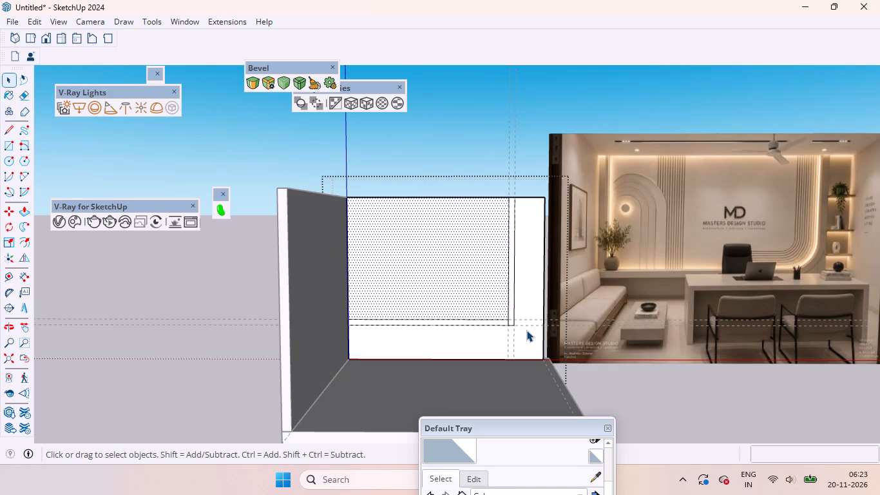
Add guides 16" inward from the vertical strip's outer edge and 16" above the horizontal strip's lower edge.
{"action": "scroll", "coordinate": [521, 302], "scroll_direction": "up", "scroll_amount": 3}
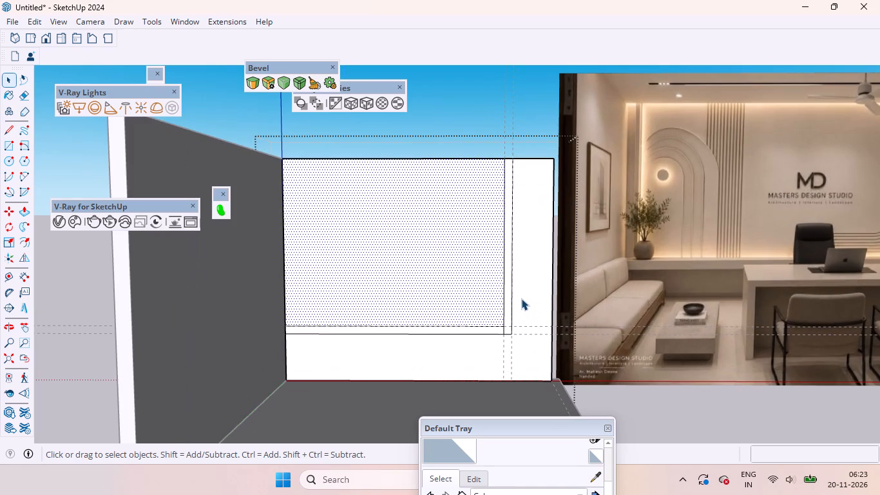
{"action": "key", "text": "t"}
{"action": "scroll", "coordinate": [508, 296], "scroll_direction": "up", "scroll_amount": 5}
{"action": "left_click", "coordinate": [514, 291]}
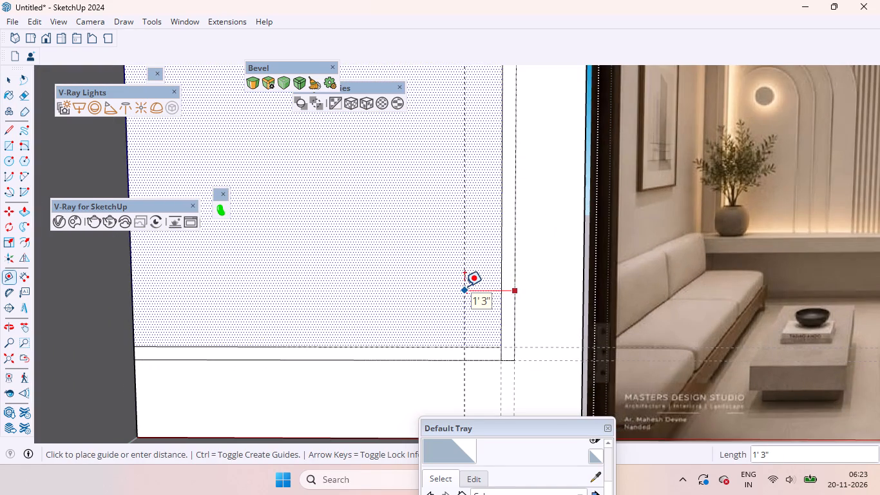
{"action": "key", "text": "1"}
{"action": "key", "text": "6"}
{"action": "key", "text": "Return"}
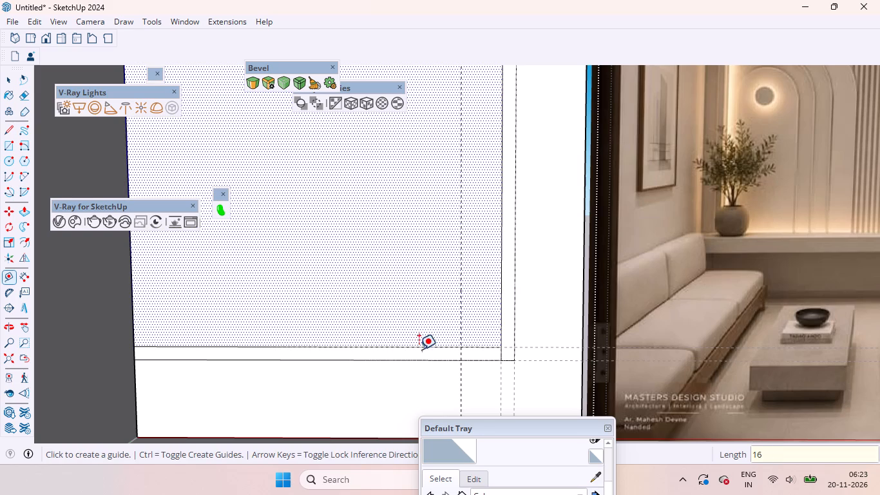
{"action": "left_click", "coordinate": [425, 362]}
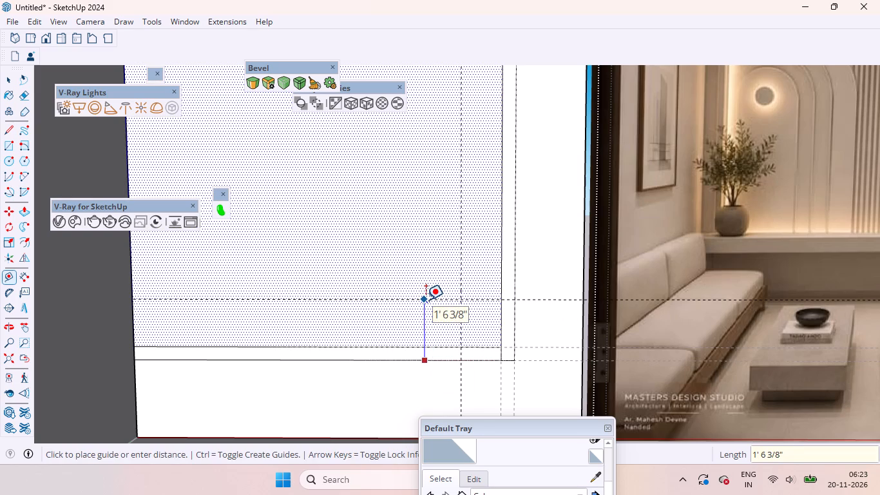
{"action": "type", "text": "16"}
{"action": "key", "text": "Return"}
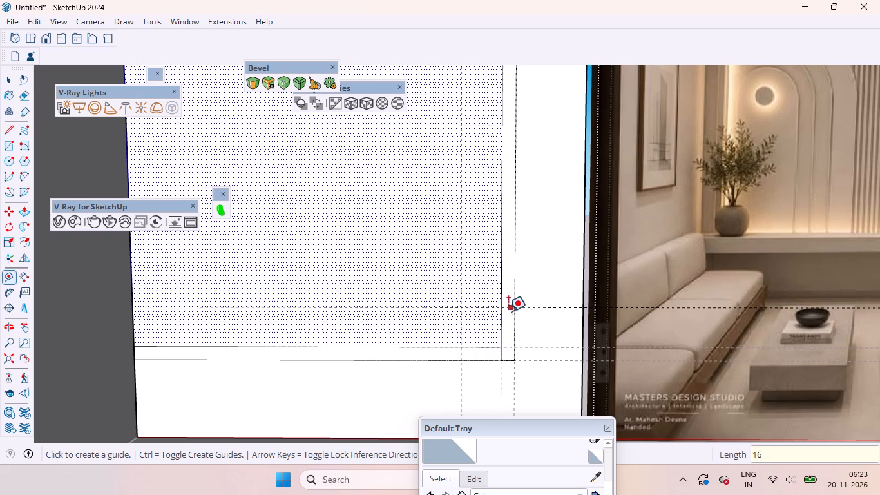
Draw a tangent arc about 1' 10 5/8" long between the 16" guides to round the band's outer corner.
{"action": "key", "text": "space"}
{"action": "key", "text": "a"}
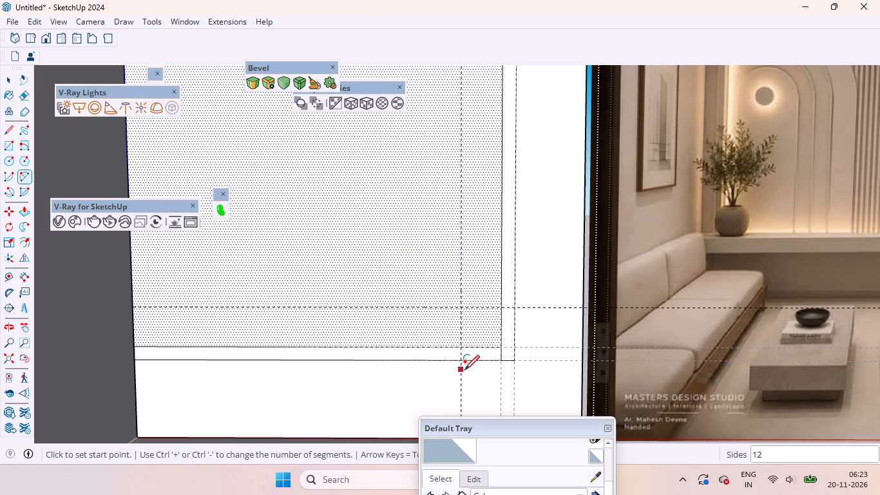
{"action": "left_click", "coordinate": [463, 362]}
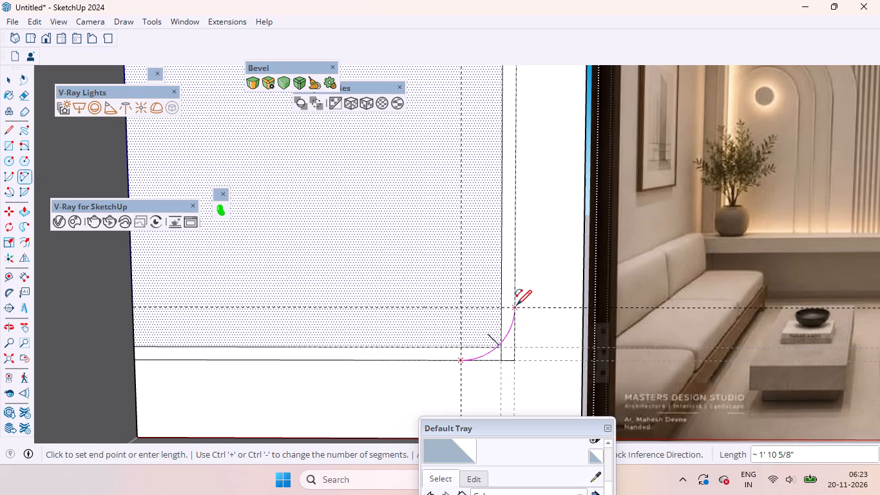
{"action": "double_click", "coordinate": [513, 307]}
{"action": "key", "text": "space"}
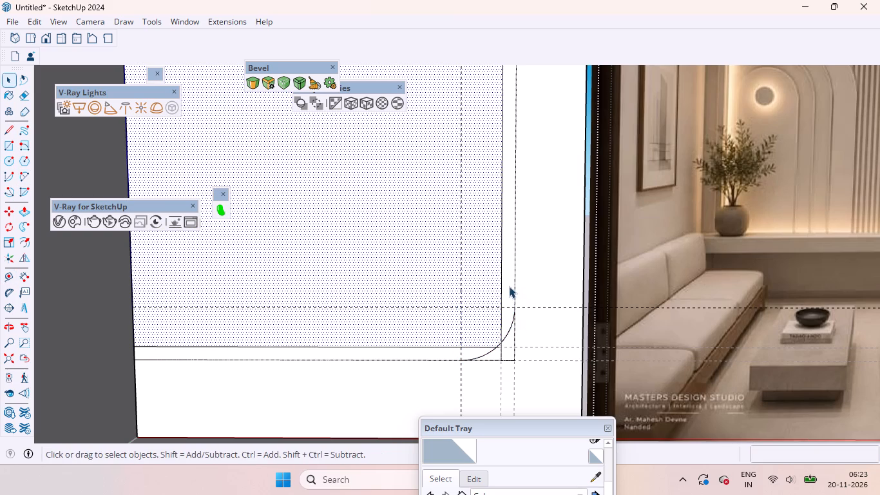
Add guides 16" inward from the vertical strip's inner edge, and at 116" and 18" above the horizontal strip's upper edge.
{"action": "left_click", "coordinate": [508, 286]}
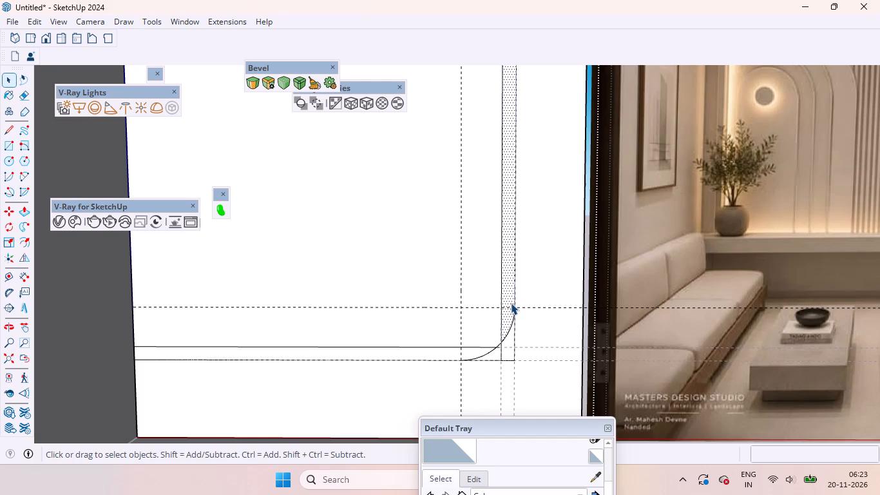
{"action": "key", "text": "t"}
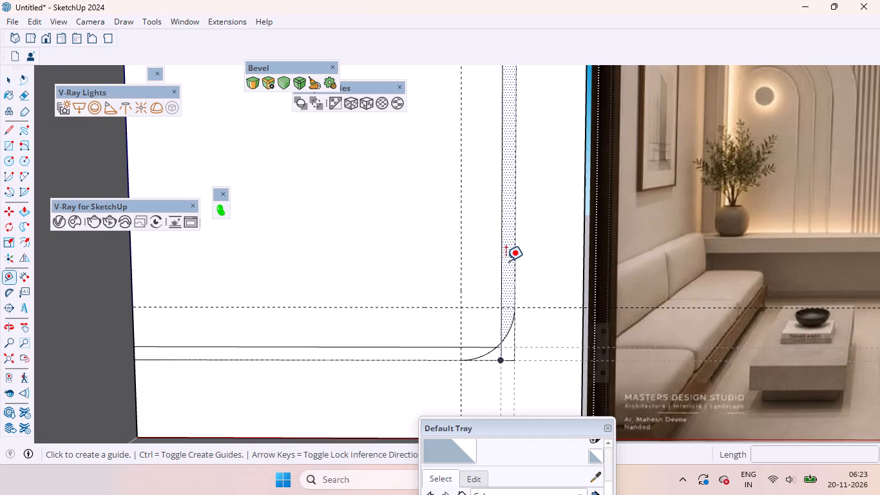
{"action": "left_click", "coordinate": [501, 239]}
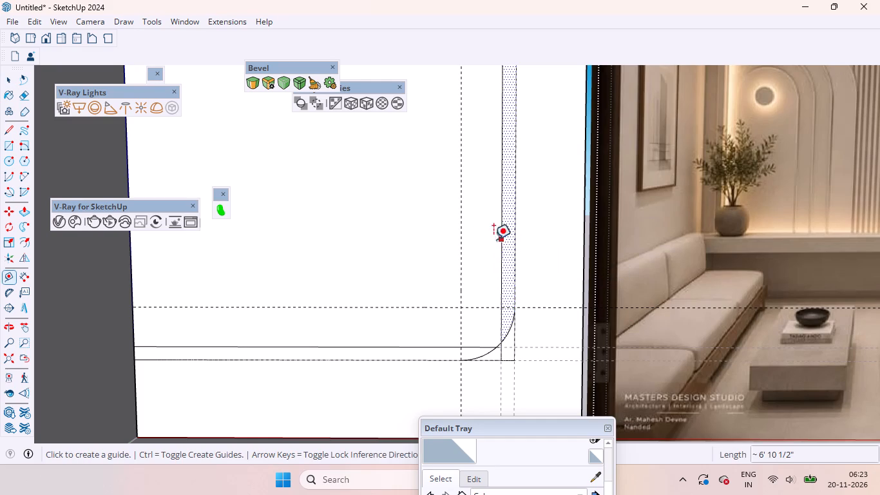
{"action": "type", "text": "16"}
{"action": "key", "text": "Return"}
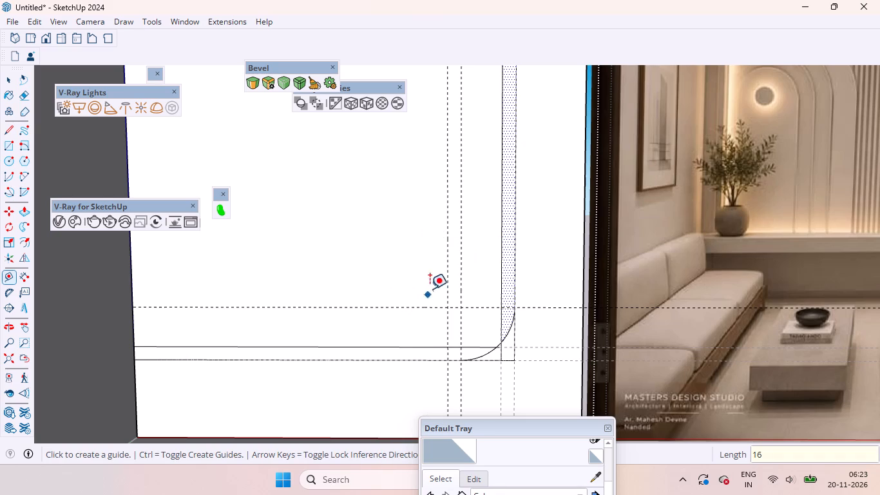
{"action": "left_click", "coordinate": [397, 344]}
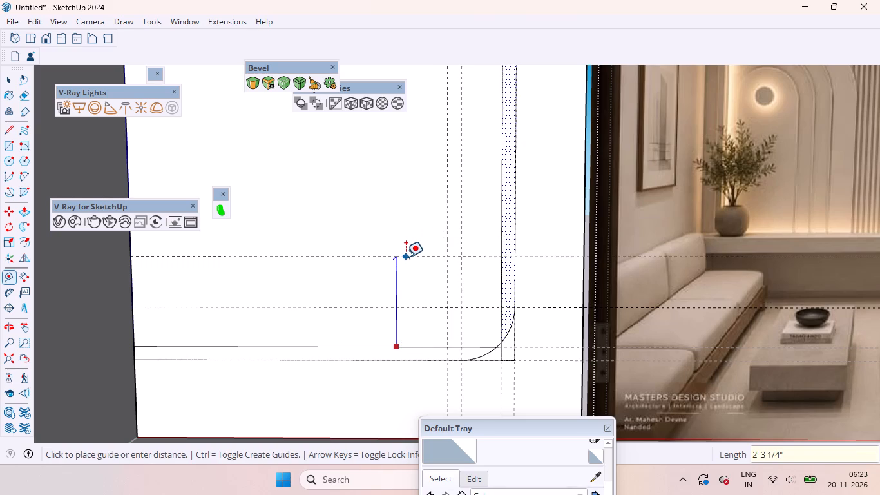
{"action": "key", "text": "1"}
{"action": "key", "text": "1"}
{"action": "key", "text": "6"}
{"action": "key", "text": "Return"}
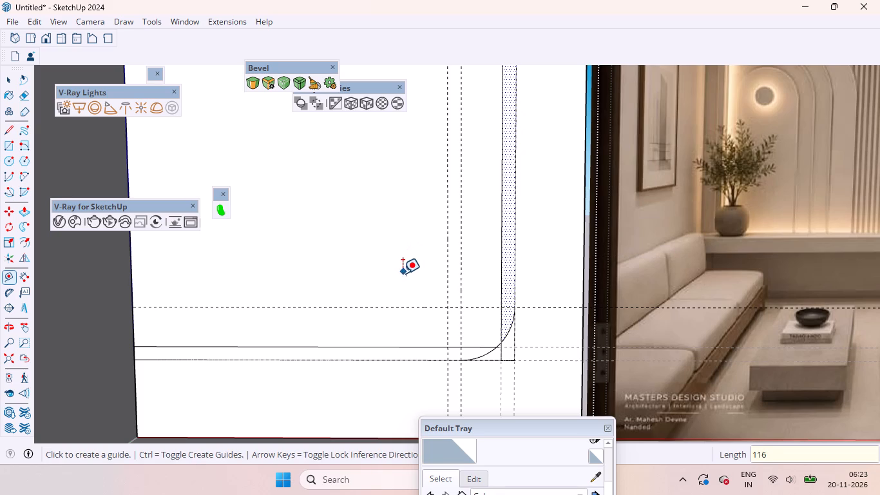
{"action": "left_click", "coordinate": [403, 345]}
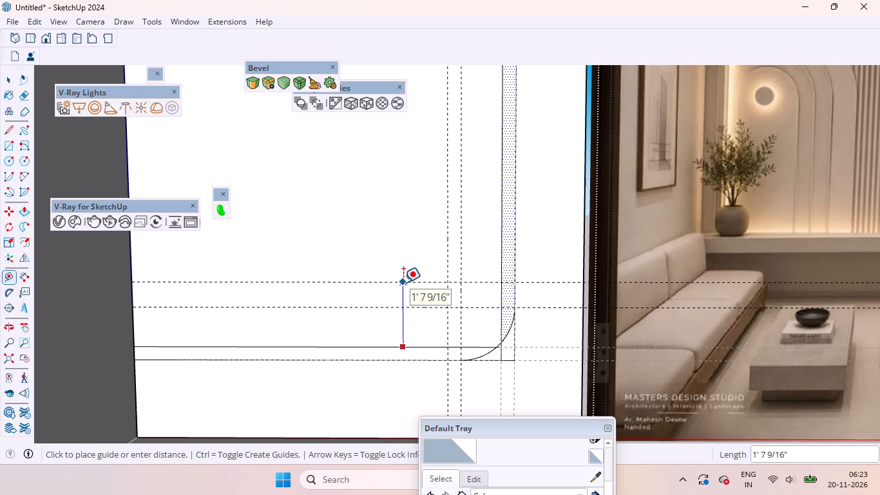
{"action": "type", "text": "18"}
{"action": "key", "text": "Return"}
{"action": "key", "text": "space"}
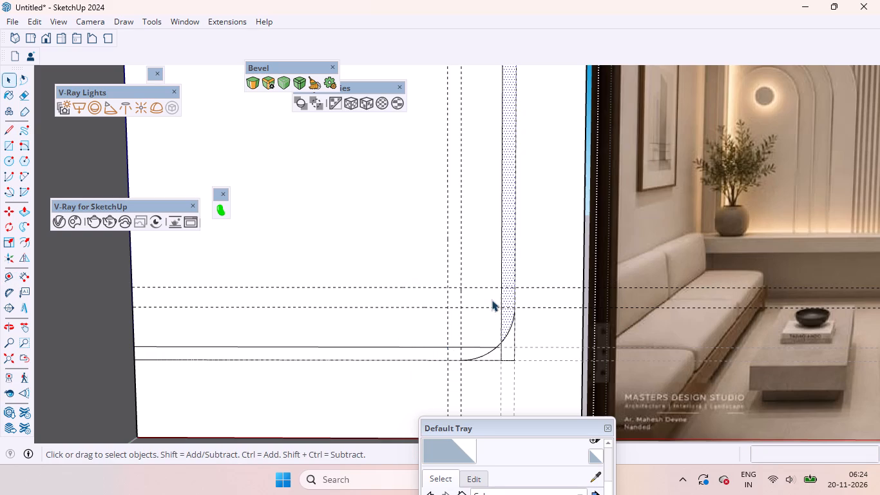
Draw a tangent arc about 2' long between the new 16" and 18" guides to round the band's inner corner.
{"action": "key", "text": "a"}
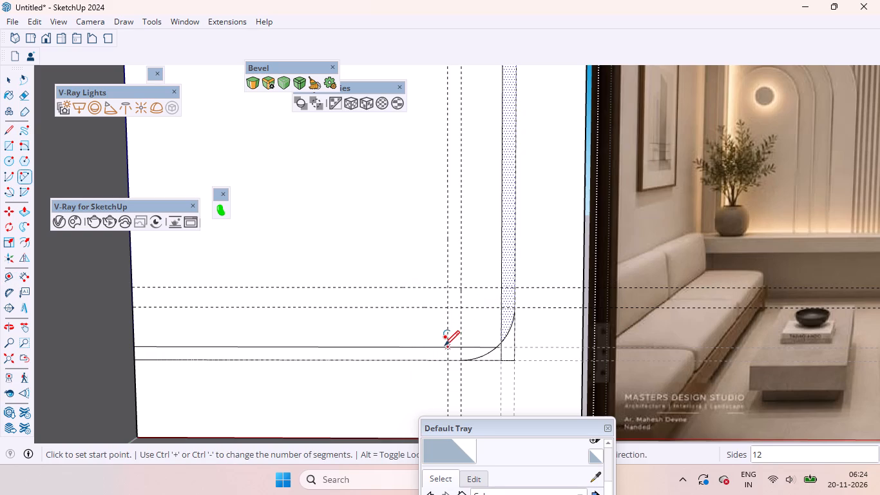
{"action": "left_click", "coordinate": [448, 347]}
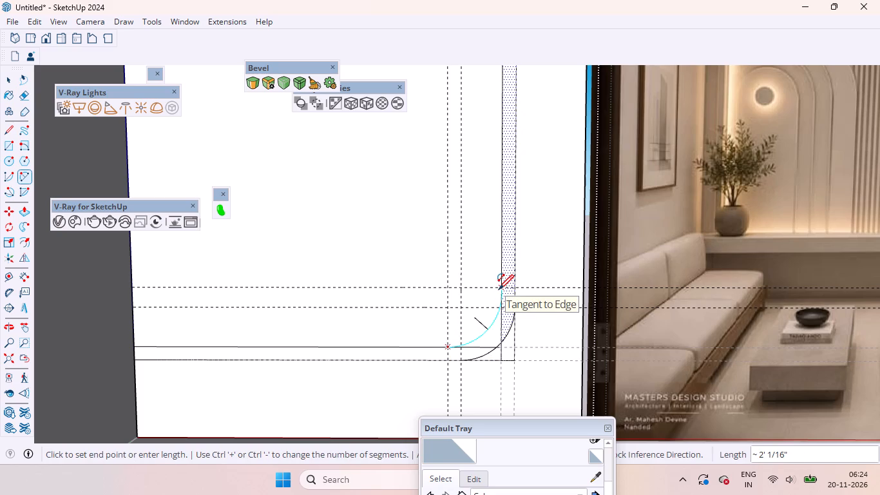
{"action": "left_click", "coordinate": [499, 289]}
{"action": "left_click", "coordinate": [499, 289]}
{"action": "key", "text": "space"}
Erase the four guides around the rounded corner and the leftover straight edges inside and outside the curved band.
{"action": "left_click", "coordinate": [493, 333]}
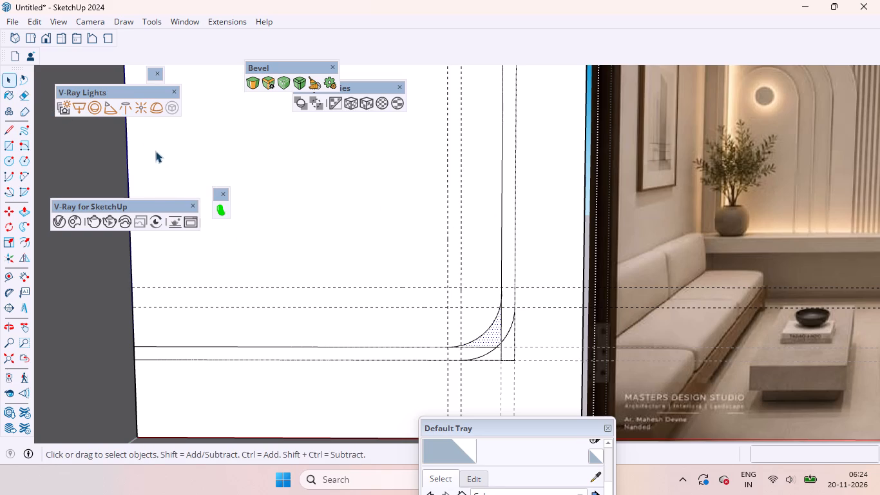
{"action": "left_click", "coordinate": [24, 93]}
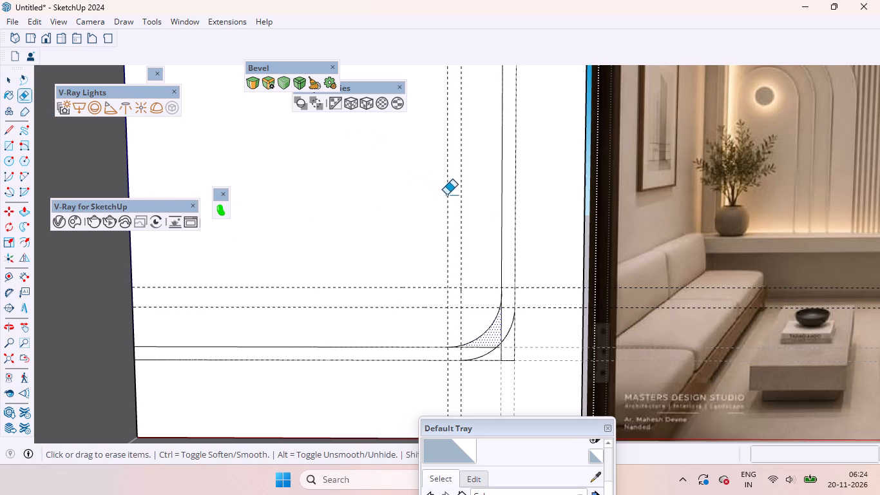
{"action": "left_click_drag", "start_coordinate": [469, 199], "coordinate": [450, 315]}
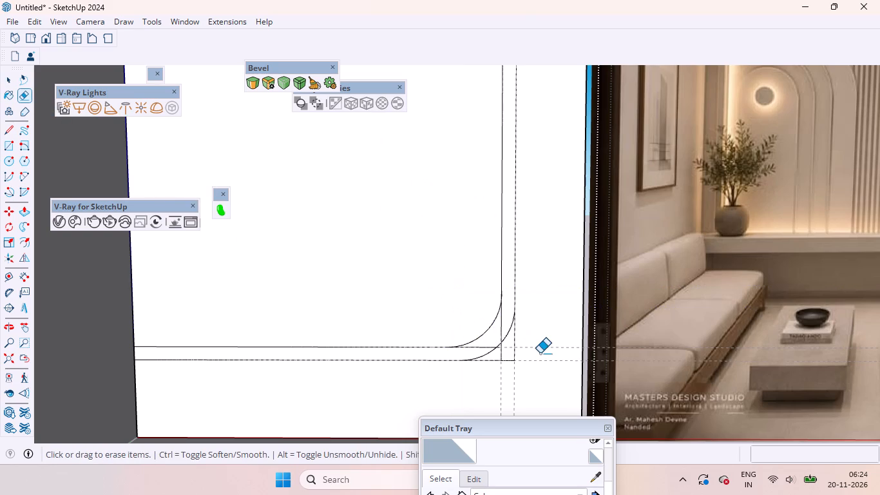
{"action": "left_click", "coordinate": [502, 326]}
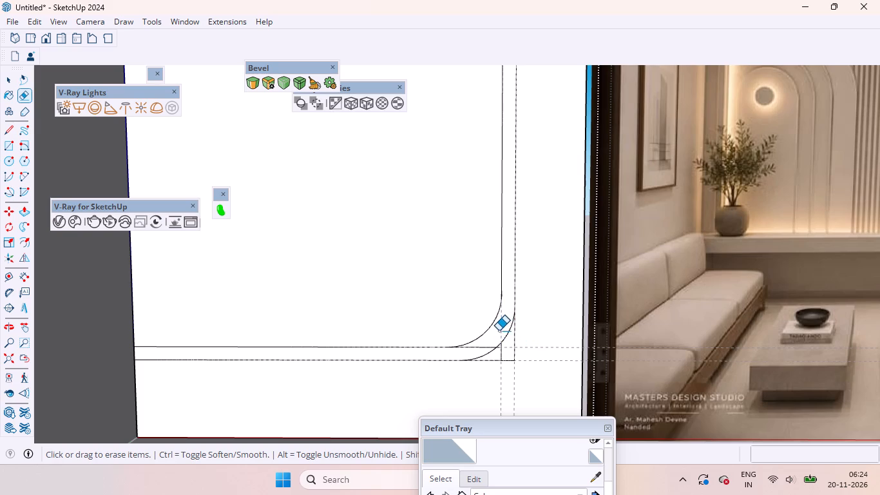
{"action": "left_click_drag", "start_coordinate": [486, 343], "coordinate": [477, 353]}
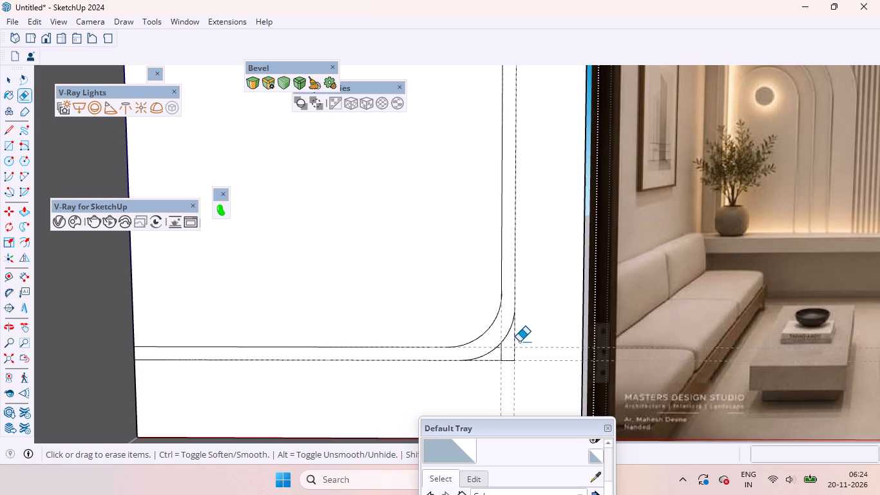
{"action": "left_click_drag", "start_coordinate": [519, 342], "coordinate": [497, 360]}
{"action": "scroll", "coordinate": [502, 362], "scroll_direction": "up", "scroll_amount": 6}
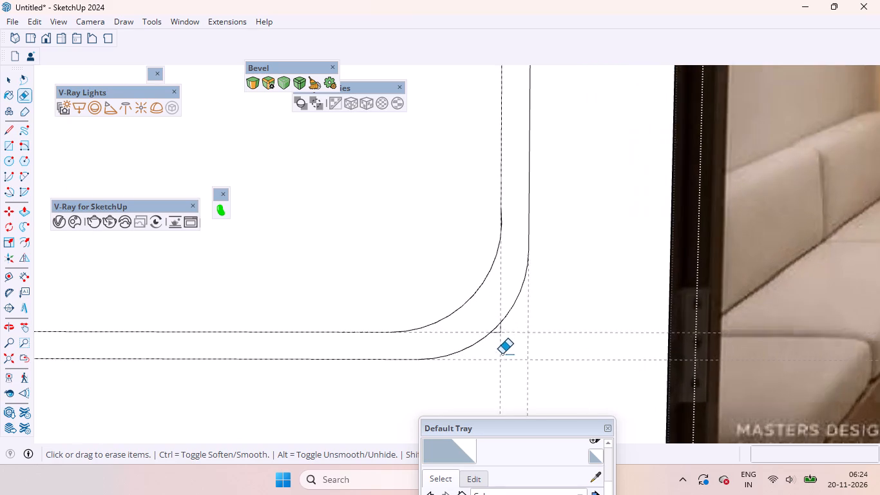
{"action": "scroll", "coordinate": [502, 354], "scroll_direction": "up", "scroll_amount": 7}
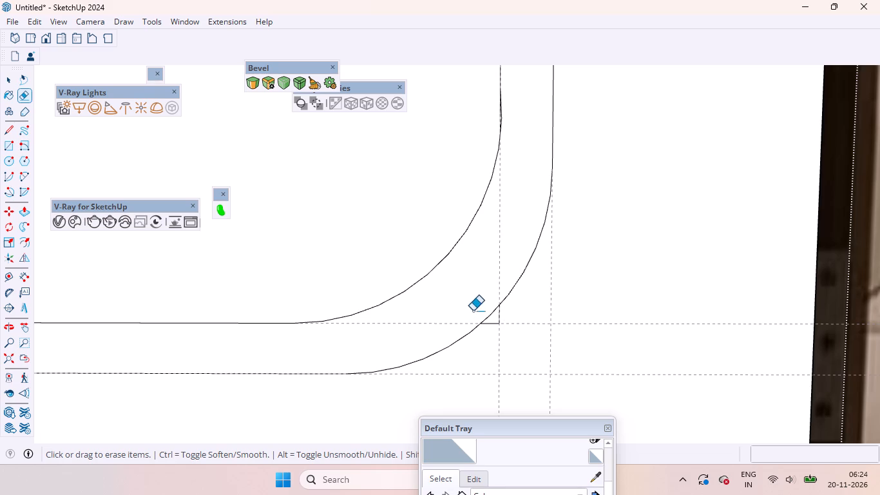
{"action": "left_click_drag", "start_coordinate": [504, 318], "coordinate": [488, 327]}
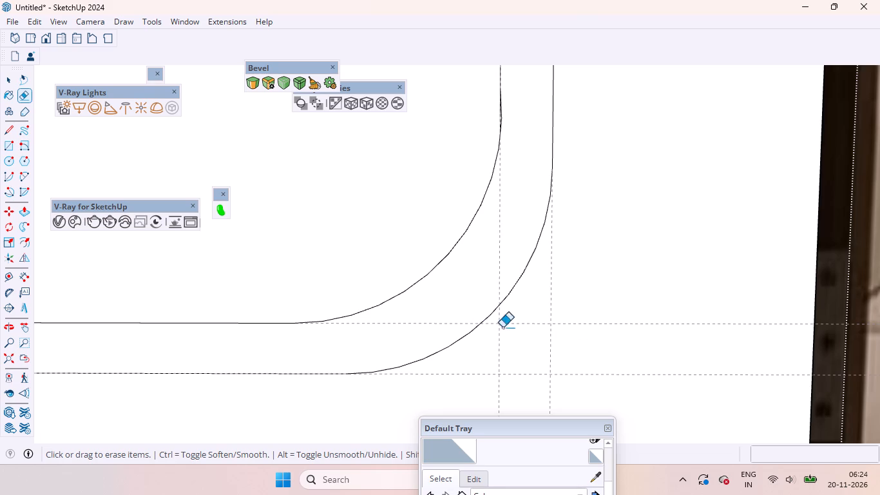
{"action": "key", "text": "space"}
Push/Pull the curved band's face 8" out from the back wall.
{"action": "scroll", "coordinate": [573, 260], "scroll_direction": "down", "scroll_amount": 15}
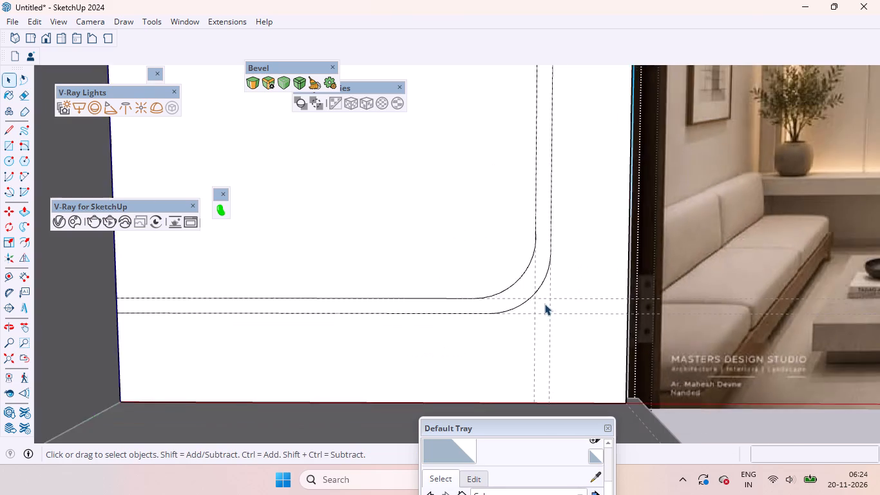
{"action": "scroll", "coordinate": [544, 304], "scroll_direction": "down", "scroll_amount": 7}
{"action": "scroll", "coordinate": [521, 331], "scroll_direction": "up", "scroll_amount": 1}
{"action": "middle_click_drag", "start_coordinate": [571, 292], "coordinate": [485, 374]}
{"action": "scroll", "coordinate": [473, 312], "scroll_direction": "up", "scroll_amount": 8}
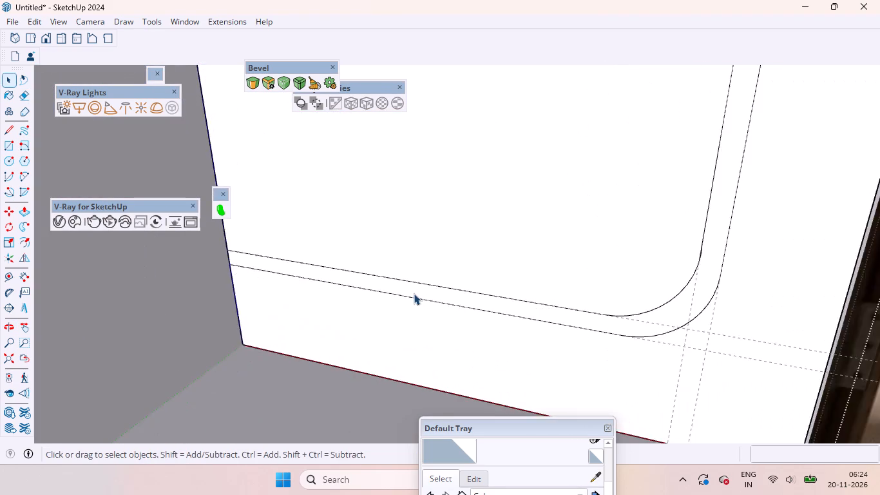
{"action": "scroll", "coordinate": [414, 293], "scroll_direction": "up", "scroll_amount": 4}
{"action": "left_click", "coordinate": [408, 292]}
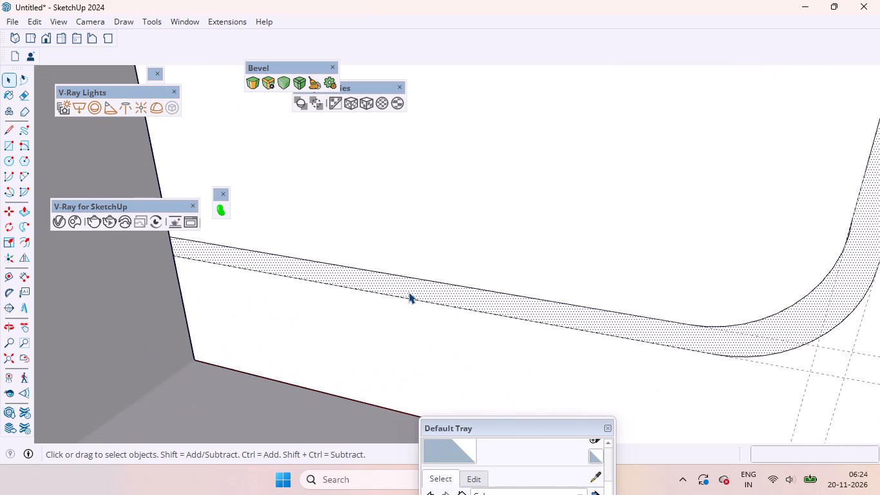
{"action": "key", "text": "p"}
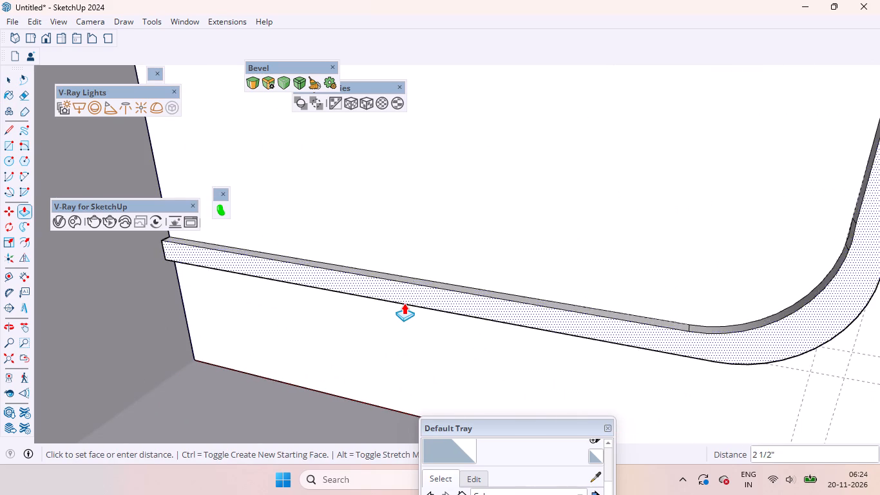
{"action": "key", "text": "8"}
{"action": "key", "text": "Return"}
{"action": "key", "text": "space"}
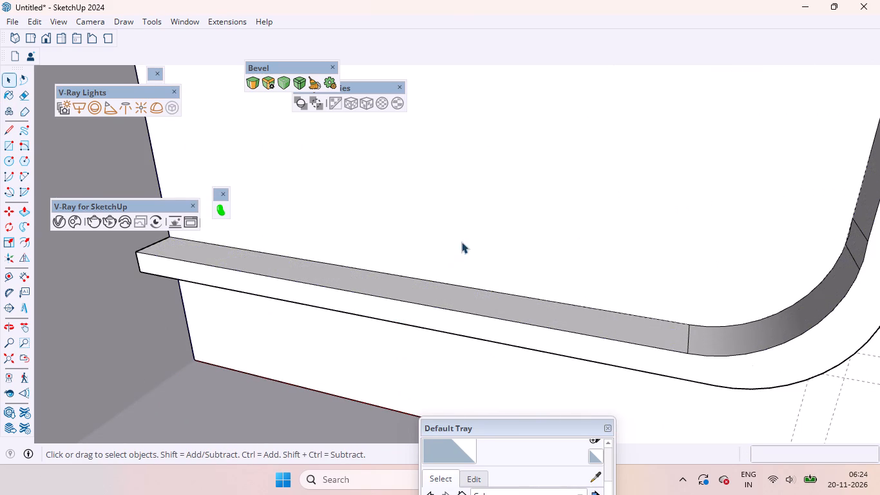
Examine the extruded band and its rounded corner from several angles and compare it with the reference picture.
{"action": "scroll", "coordinate": [461, 242], "scroll_direction": "down", "scroll_amount": 3}
{"action": "scroll", "coordinate": [461, 242], "scroll_direction": "up", "scroll_amount": 1}
{"action": "scroll", "coordinate": [462, 242], "scroll_direction": "down", "scroll_amount": 10}
{"action": "middle_click_drag", "start_coordinate": [497, 286], "coordinate": [559, 239]}
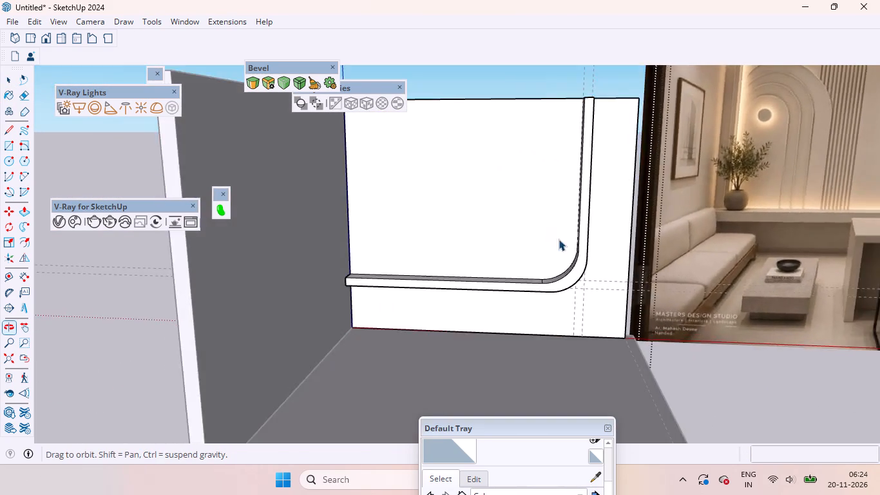
{"action": "scroll", "coordinate": [531, 267], "scroll_direction": "down", "scroll_amount": 10}
{"action": "middle_click_drag", "start_coordinate": [548, 302], "coordinate": [510, 345]}
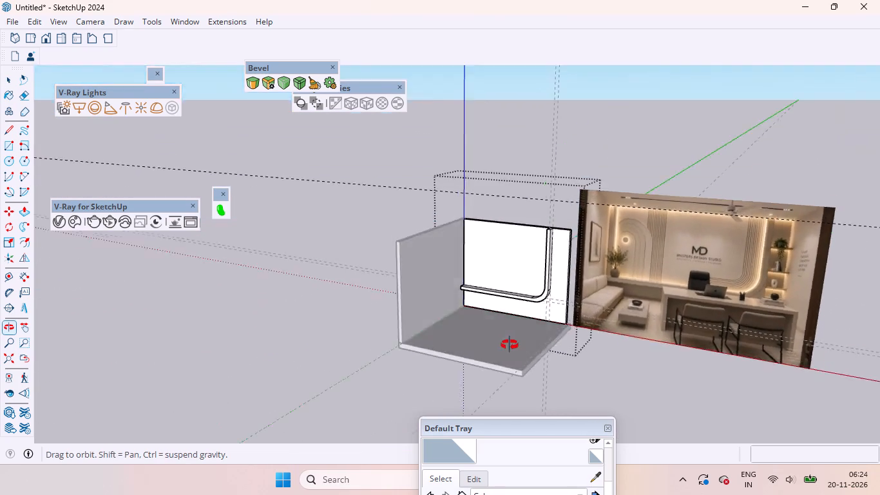
{"action": "middle_click_drag", "start_coordinate": [510, 345], "coordinate": [571, 247]}
{"action": "scroll", "coordinate": [546, 277], "scroll_direction": "up", "scroll_amount": 3}
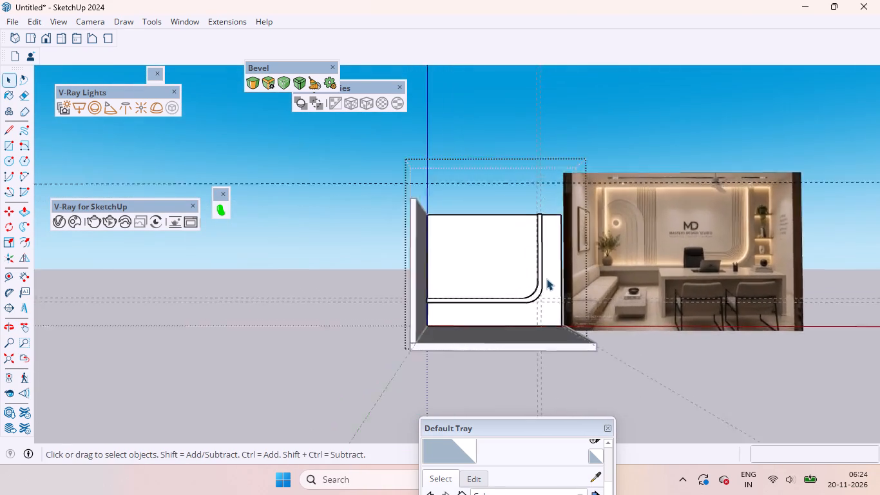
{"action": "scroll", "coordinate": [546, 278], "scroll_direction": "up", "scroll_amount": 17}
{"action": "middle_click_drag", "start_coordinate": [519, 300], "coordinate": [550, 333]}
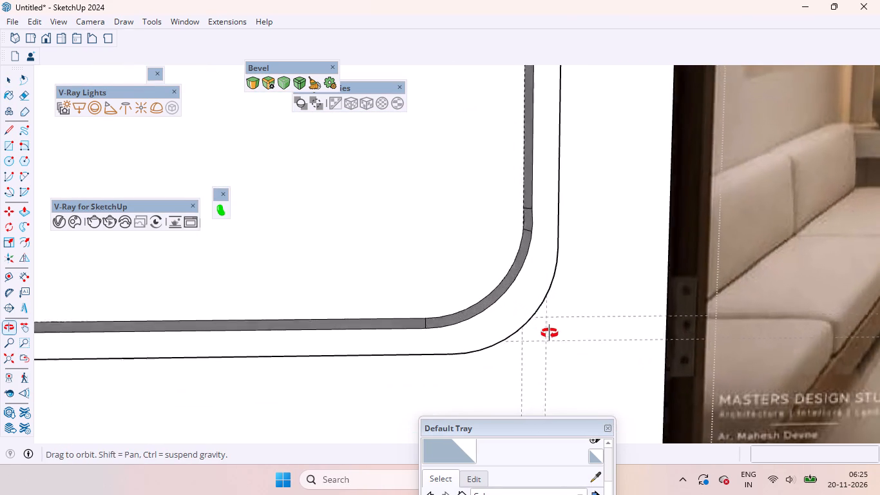
{"action": "middle_click_drag", "start_coordinate": [550, 333], "coordinate": [384, 303]}
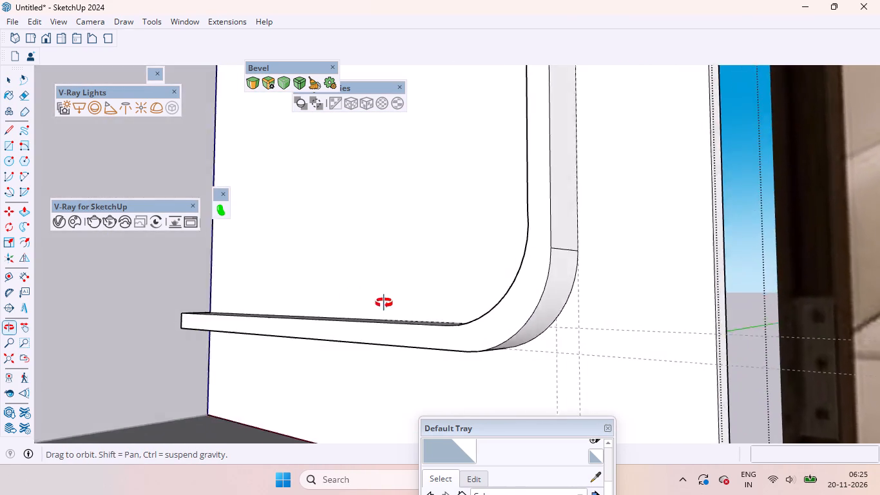
{"action": "middle_click_drag", "start_coordinate": [384, 303], "coordinate": [573, 309]}
{"action": "scroll", "coordinate": [514, 307], "scroll_direction": "down", "scroll_amount": 7}
{"action": "scroll", "coordinate": [503, 321], "scroll_direction": "up", "scroll_amount": 1}
{"action": "scroll", "coordinate": [503, 322], "scroll_direction": "down", "scroll_amount": 7}
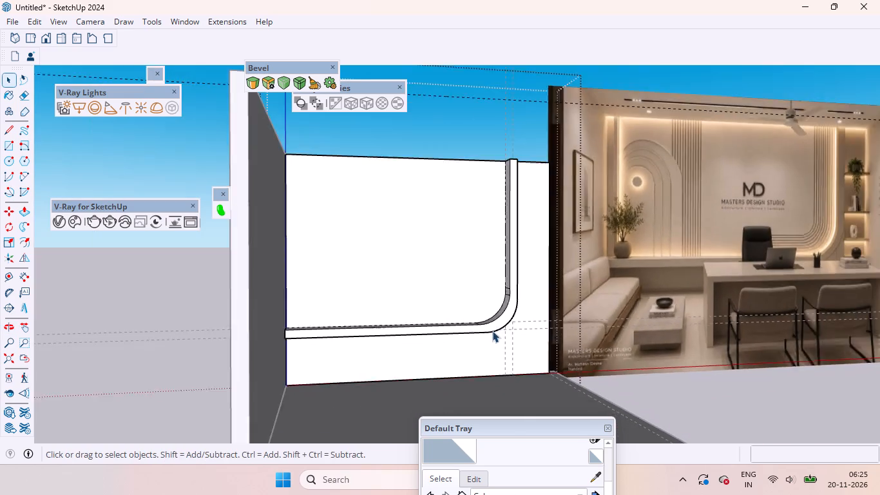
{"action": "scroll", "coordinate": [492, 331], "scroll_direction": "down", "scroll_amount": 4}
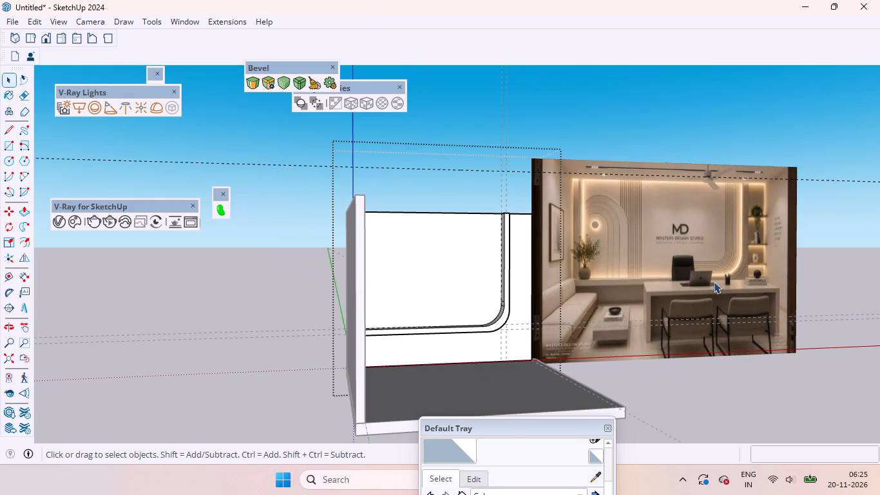
{"action": "scroll", "coordinate": [632, 279], "scroll_direction": "up", "scroll_amount": 3}
{"action": "middle_click_drag", "start_coordinate": [568, 333], "coordinate": [552, 336]}
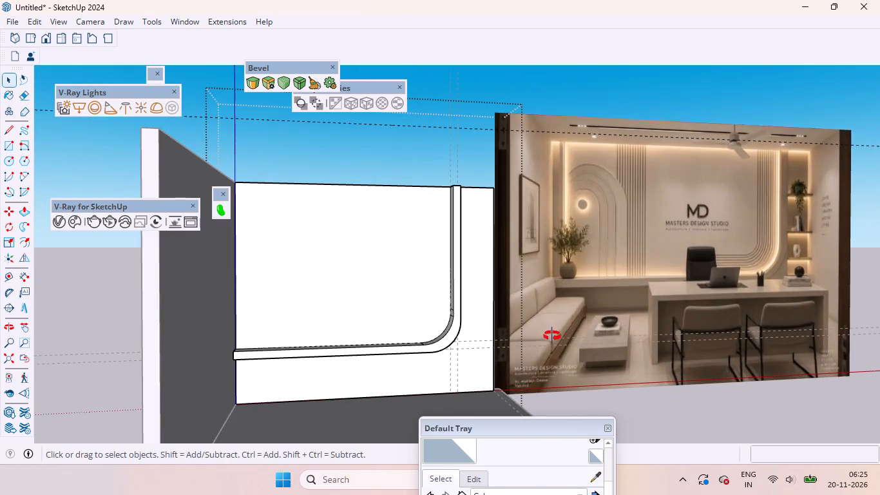
{"action": "middle_click_drag", "start_coordinate": [552, 336], "coordinate": [411, 351]}
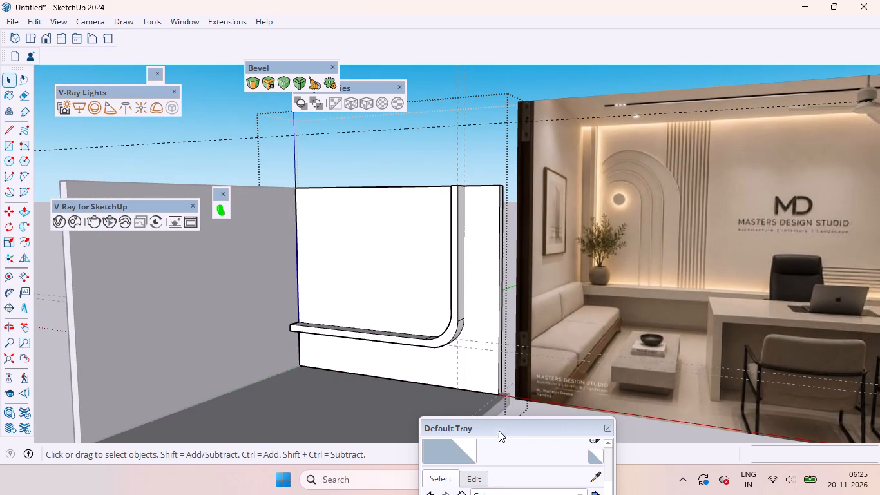
Move the Default Tray aside to uncover the taskbar.
{"action": "left_click_drag", "start_coordinate": [494, 429], "coordinate": [623, 432]}
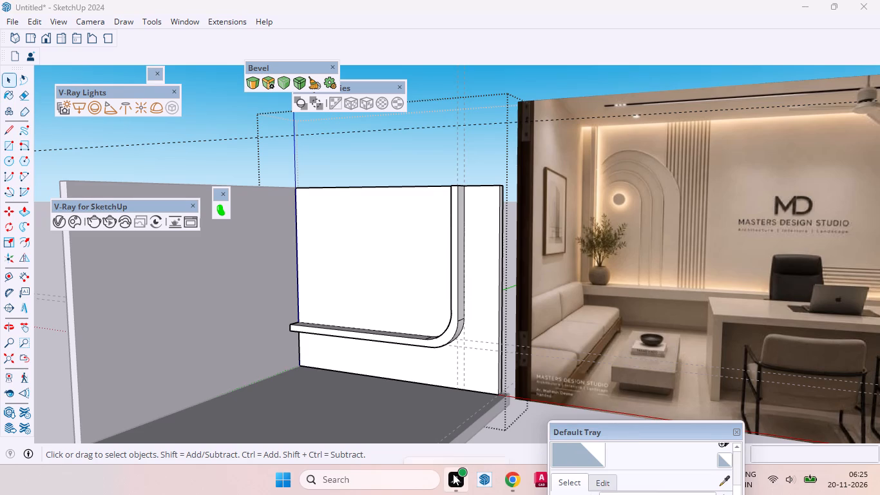
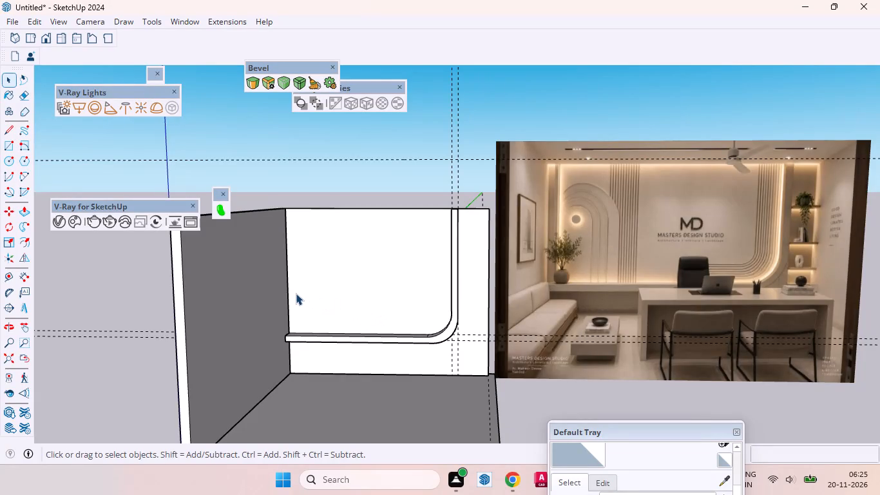
Place a vertical guide 4" from the back wall's edge at the side wall and another 3" beyond it.
{"action": "scroll", "coordinate": [294, 257], "scroll_direction": "up", "scroll_amount": 2}
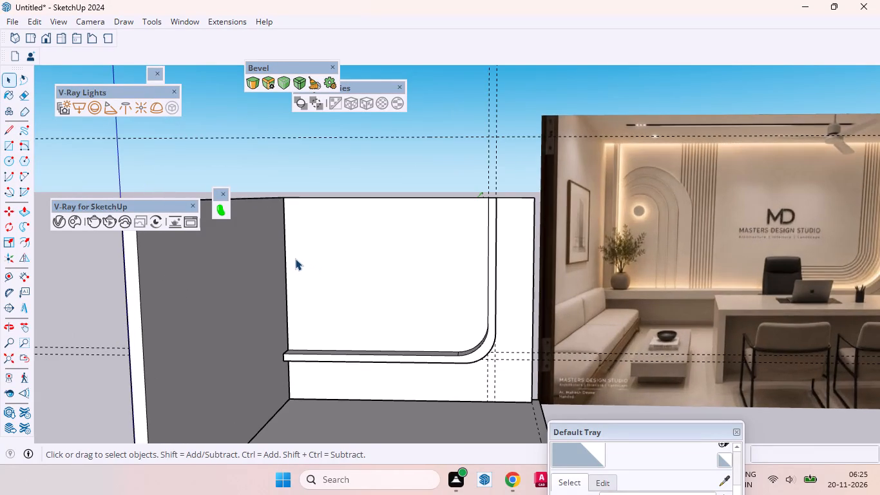
{"action": "middle_click", "coordinate": [308, 269]}
{"action": "key", "text": "t"}
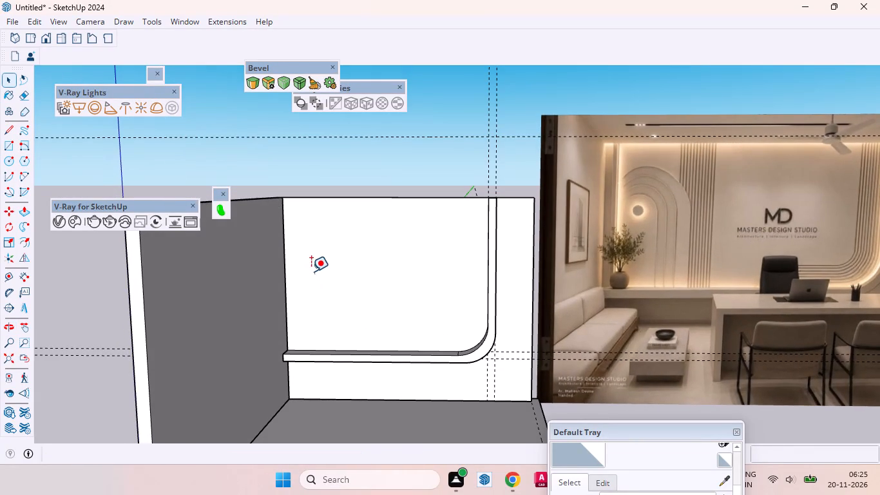
{"action": "scroll", "coordinate": [298, 266], "scroll_direction": "up", "scroll_amount": 3}
{"action": "left_click", "coordinate": [279, 253]}
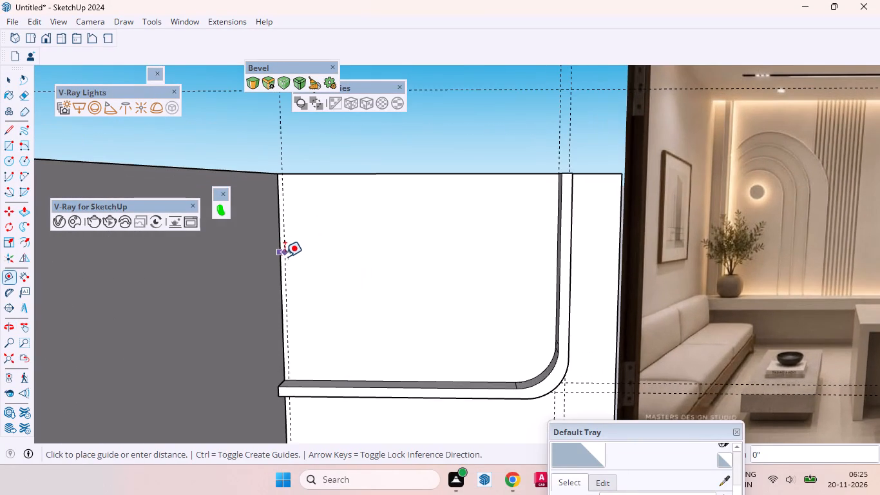
{"action": "key", "text": "4"}
{"action": "key", "text": "Return"}
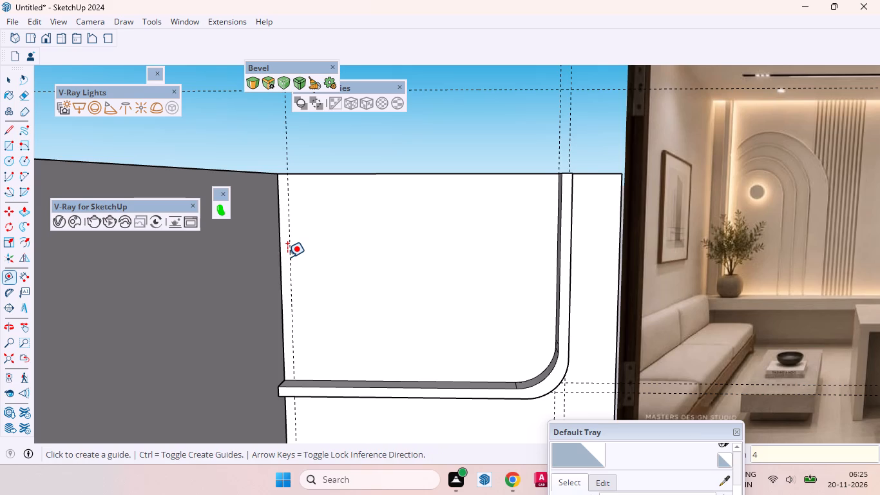
{"action": "left_click", "coordinate": [288, 249]}
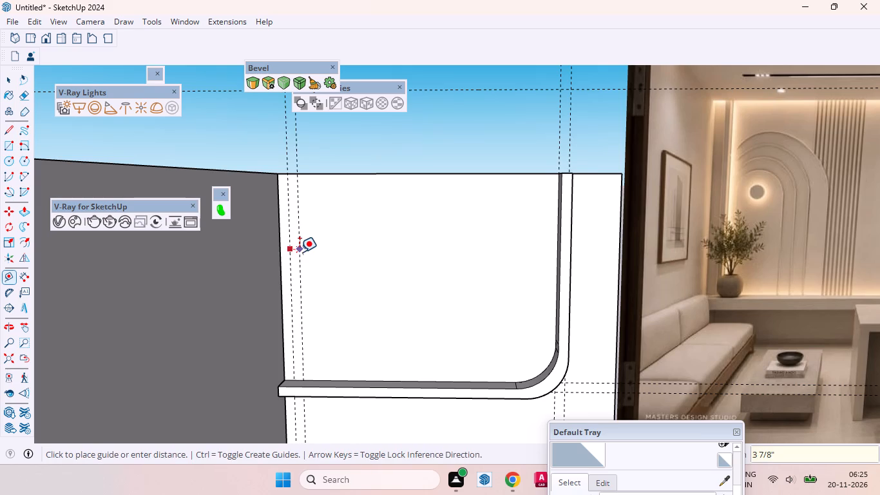
{"action": "key", "text": "3"}
{"action": "key", "text": "Return"}
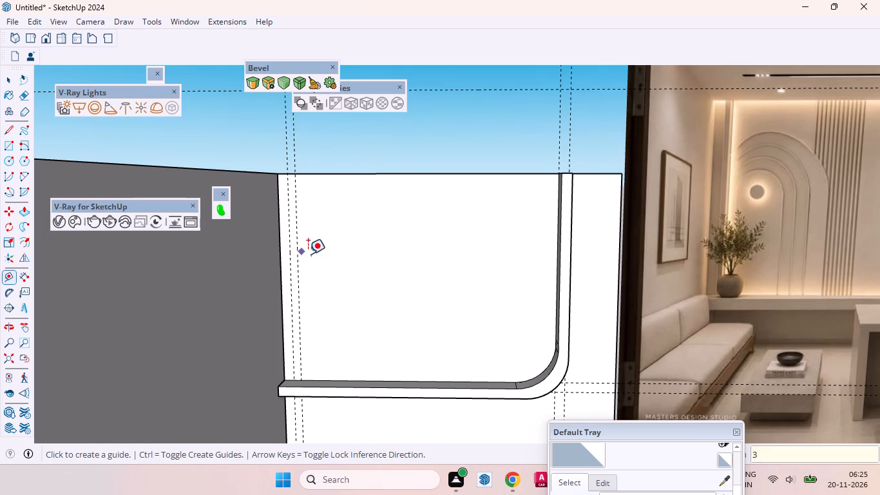
Inside the back wall group, draw a 3" wide rectangle between the two guides from the band's upper edge to the wall top.
{"action": "key", "text": "space"}
{"action": "left_click", "coordinate": [387, 251]}
{"action": "scroll", "coordinate": [390, 221], "scroll_direction": "down", "scroll_amount": 7}
{"action": "triple_click", "coordinate": [405, 265]}
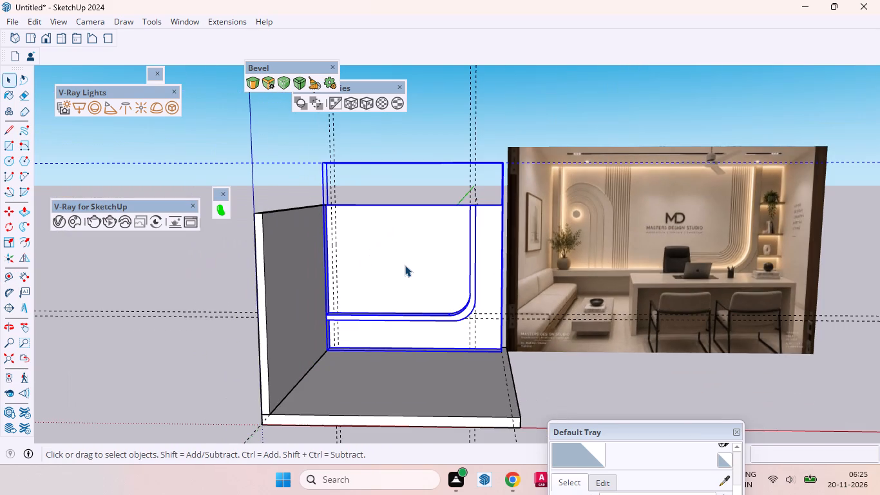
{"action": "scroll", "coordinate": [343, 308], "scroll_direction": "up", "scroll_amount": 2}
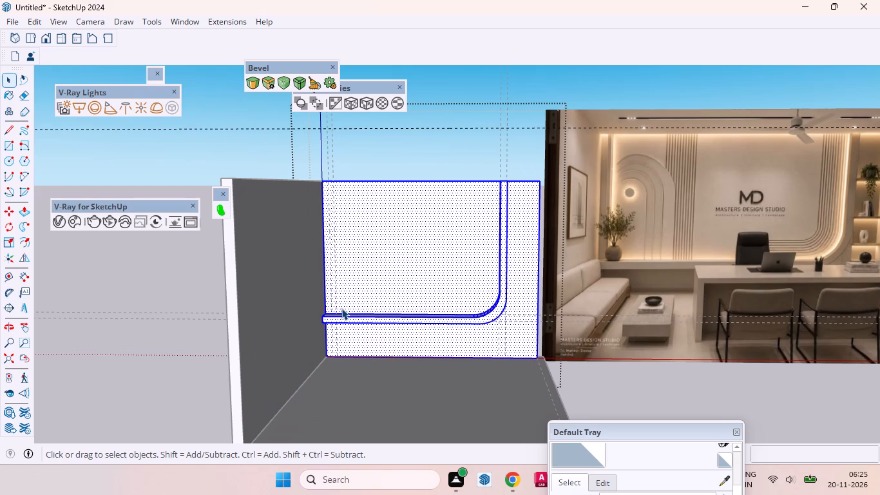
{"action": "key", "text": "r"}
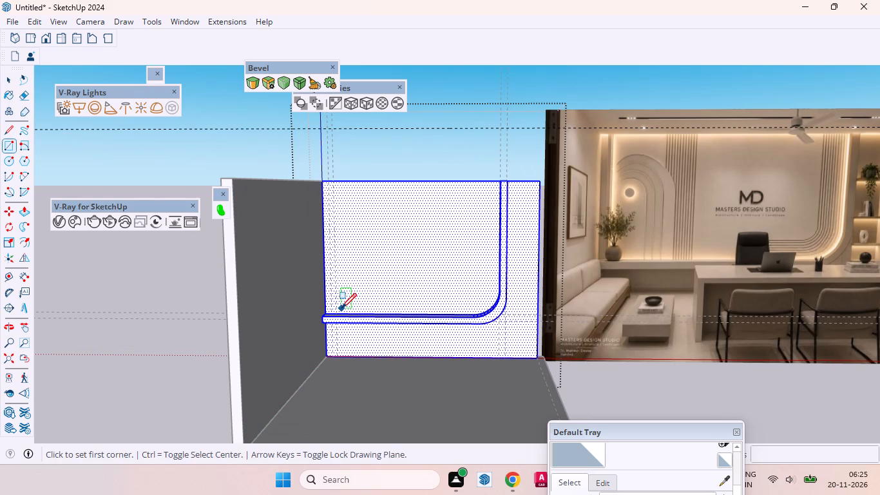
{"action": "scroll", "coordinate": [338, 308], "scroll_direction": "up", "scroll_amount": 8}
{"action": "left_click", "coordinate": [338, 317]}
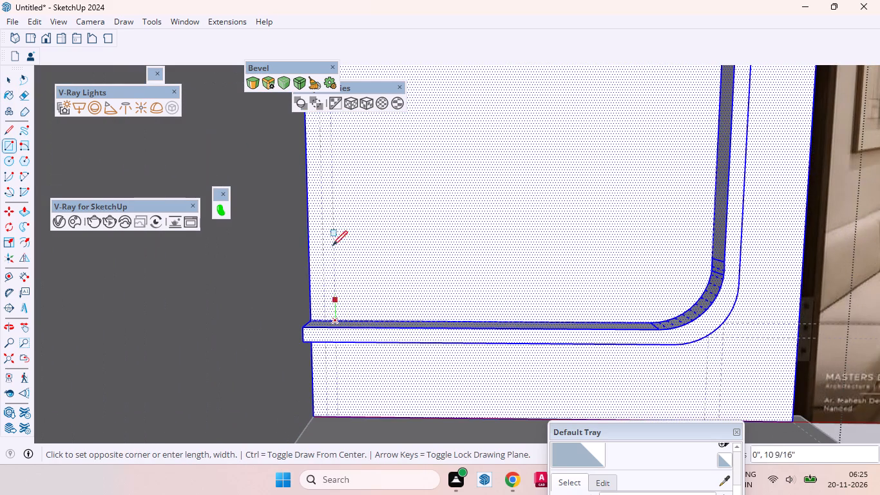
{"action": "scroll", "coordinate": [352, 297], "scroll_direction": "down", "scroll_amount": 11}
{"action": "scroll", "coordinate": [334, 213], "scroll_direction": "up", "scroll_amount": 5}
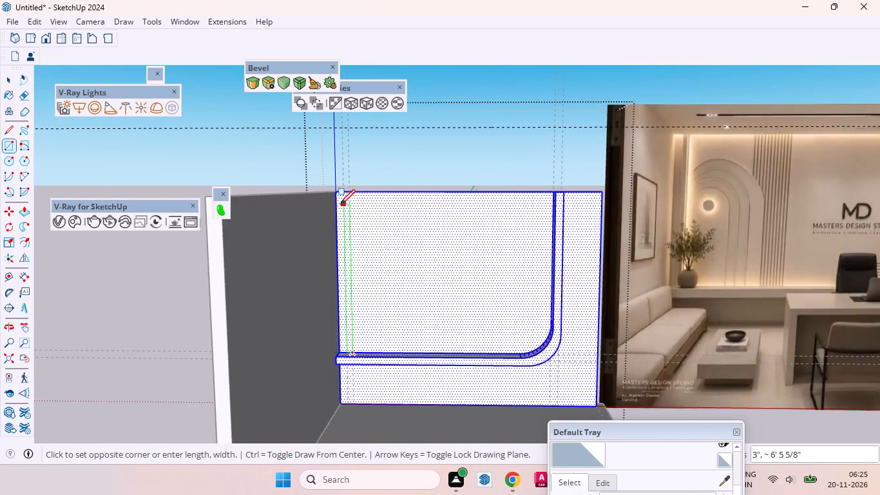
{"action": "scroll", "coordinate": [340, 204], "scroll_direction": "up", "scroll_amount": 5}
{"action": "left_click", "coordinate": [345, 187]}
{"action": "key", "text": "space"}
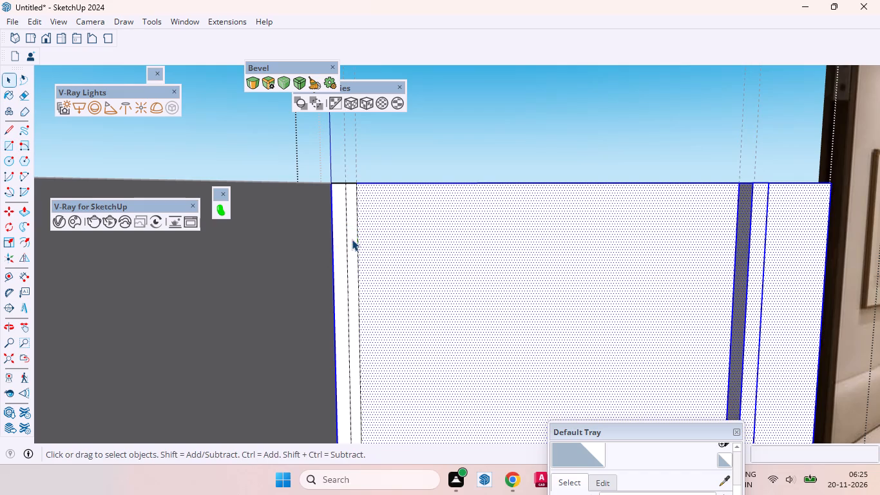
Push/Pull the narrow vertical strip 2" out from the back wall.
{"action": "left_click", "coordinate": [352, 235]}
{"action": "middle_click_drag", "start_coordinate": [361, 237], "coordinate": [193, 376]}
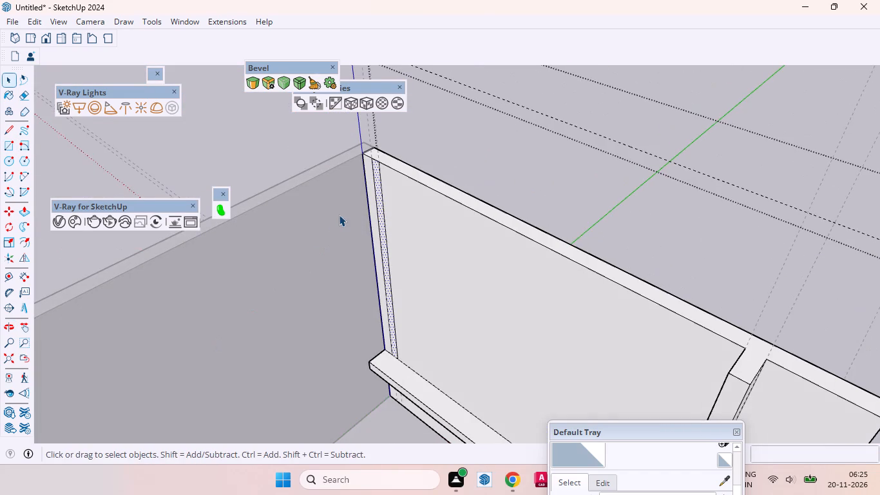
{"action": "key", "text": "p"}
{"action": "scroll", "coordinate": [363, 221], "scroll_direction": "up", "scroll_amount": 3}
{"action": "scroll", "coordinate": [396, 149], "scroll_direction": "up", "scroll_amount": 5}
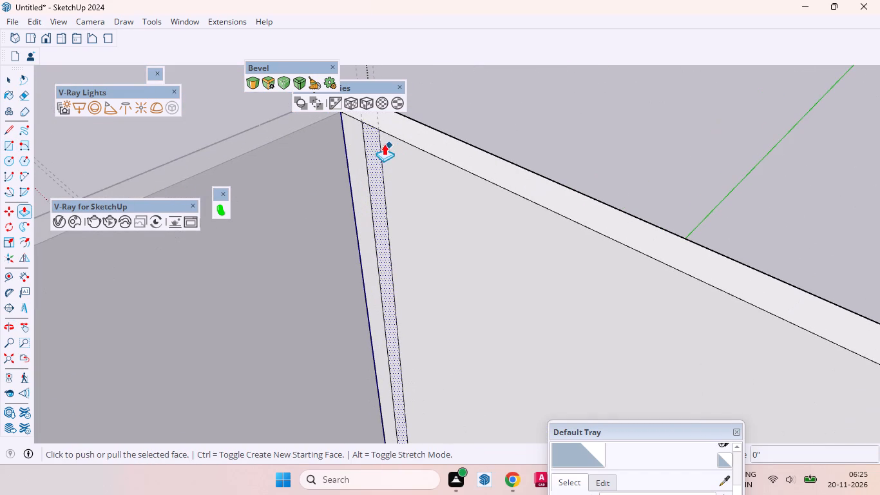
{"action": "left_click", "coordinate": [373, 143]}
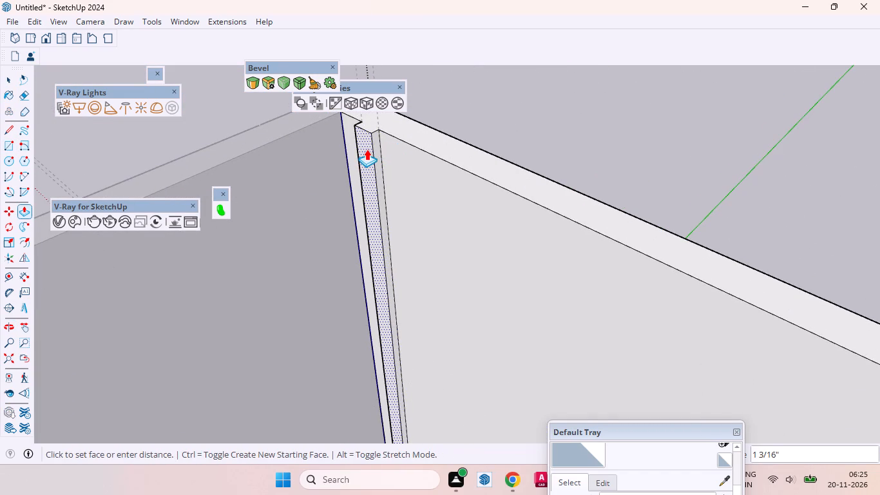
{"action": "key", "text": "2"}
{"action": "key", "text": "Return"}
{"action": "key", "text": "space"}
Place a vertical guide on the back wall about 2' 9 3/4" from the raised strip's inner edge.
{"action": "scroll", "coordinate": [370, 168], "scroll_direction": "down", "scroll_amount": 4}
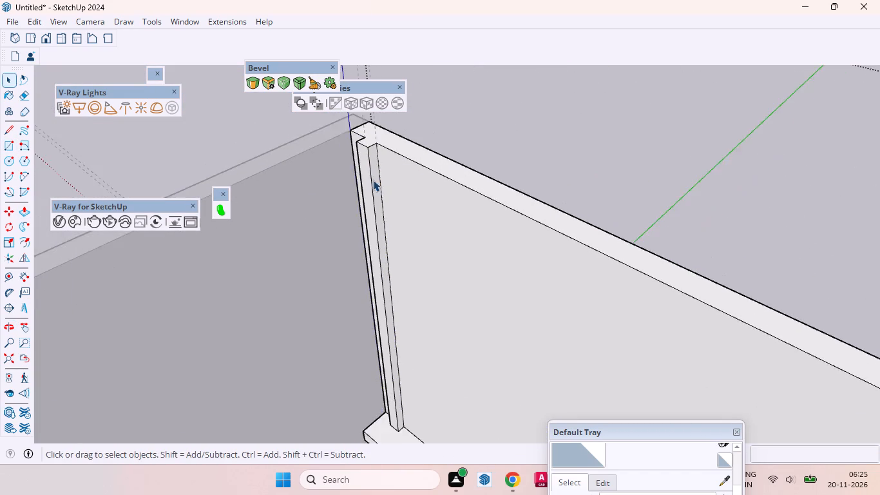
{"action": "scroll", "coordinate": [373, 180], "scroll_direction": "down", "scroll_amount": 17}
{"action": "middle_click_drag", "start_coordinate": [396, 211], "coordinate": [575, 55]}
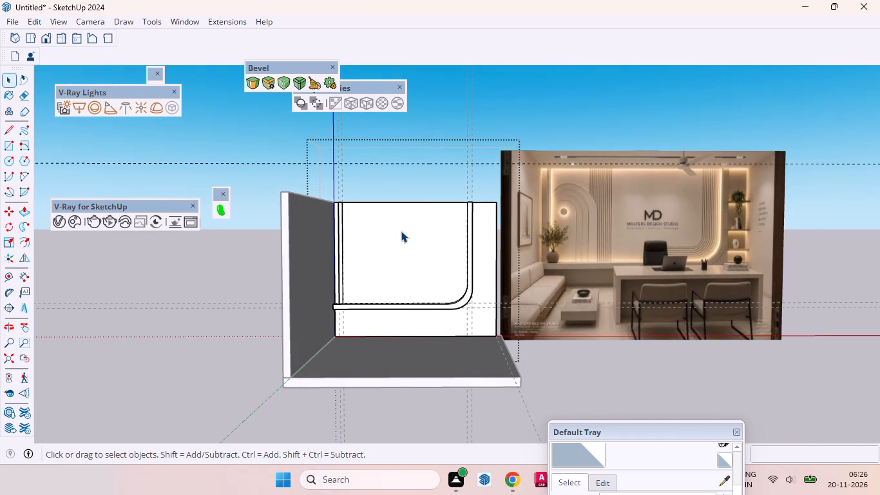
{"action": "key", "text": "t"}
{"action": "scroll", "coordinate": [381, 228], "scroll_direction": "up", "scroll_amount": 7}
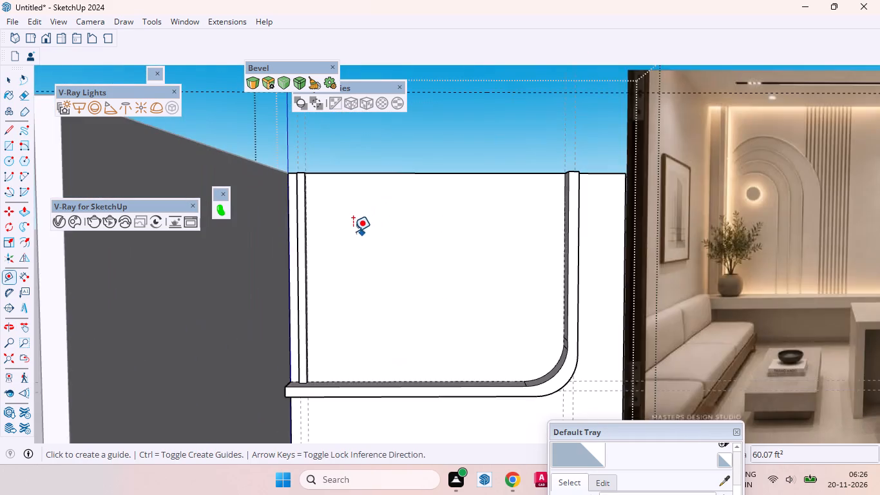
{"action": "scroll", "coordinate": [353, 231], "scroll_direction": "up", "scroll_amount": 3}
{"action": "scroll", "coordinate": [296, 215], "scroll_direction": "up", "scroll_amount": 11}
{"action": "left_click", "coordinate": [296, 215]}
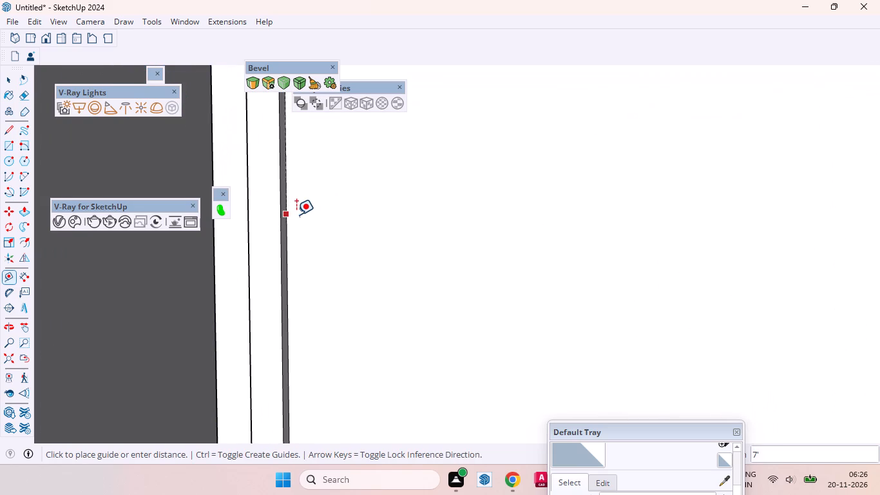
{"action": "key", "text": "space"}
{"action": "key", "text": "t"}
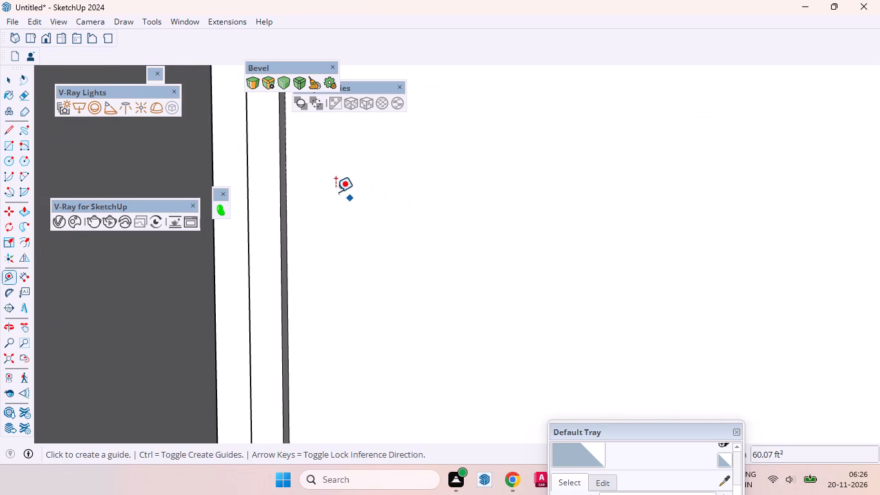
{"action": "left_click", "coordinate": [288, 177]}
{"action": "scroll", "coordinate": [410, 177], "scroll_direction": "down", "scroll_amount": 3}
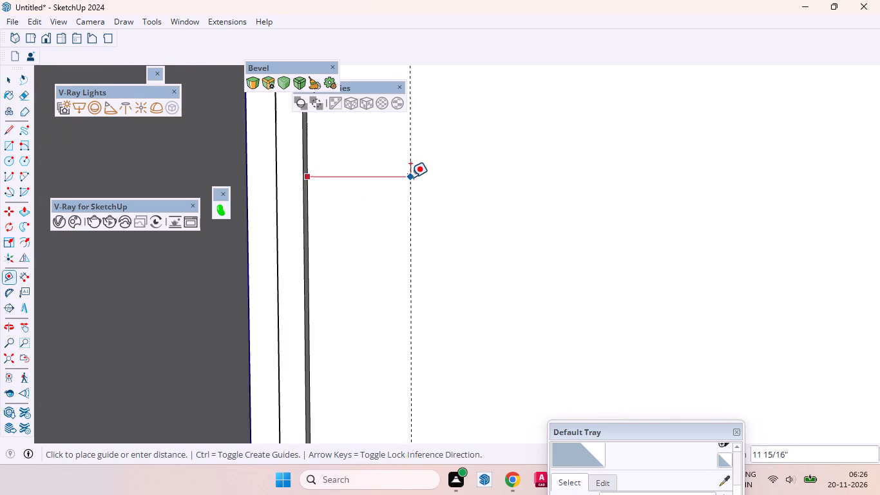
{"action": "scroll", "coordinate": [410, 177], "scroll_direction": "down", "scroll_amount": 16}
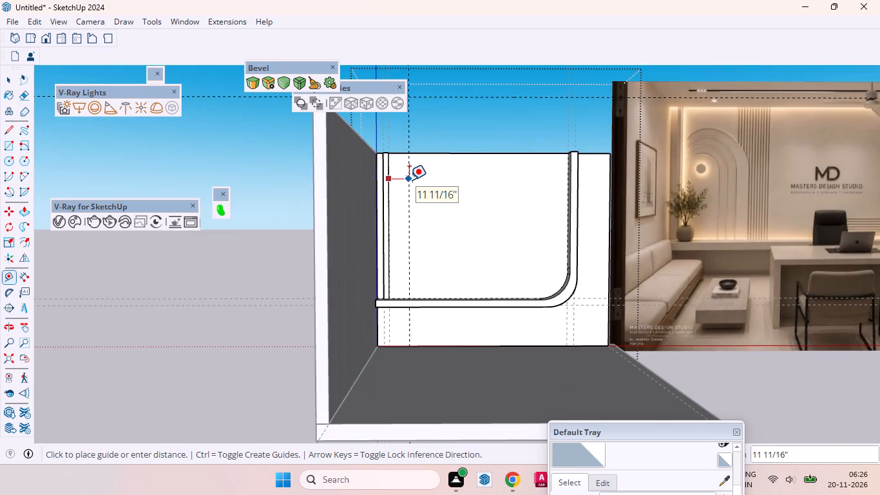
{"action": "scroll", "coordinate": [409, 180], "scroll_direction": "down", "scroll_amount": 5}
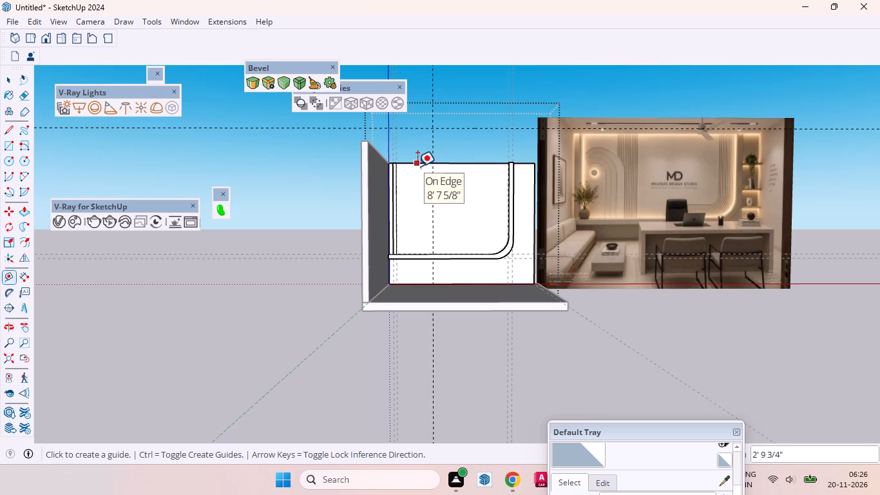
Place a horizontal guide 15" below the back wall's top edge and another 4" below that guide.
{"action": "left_click", "coordinate": [417, 166]}
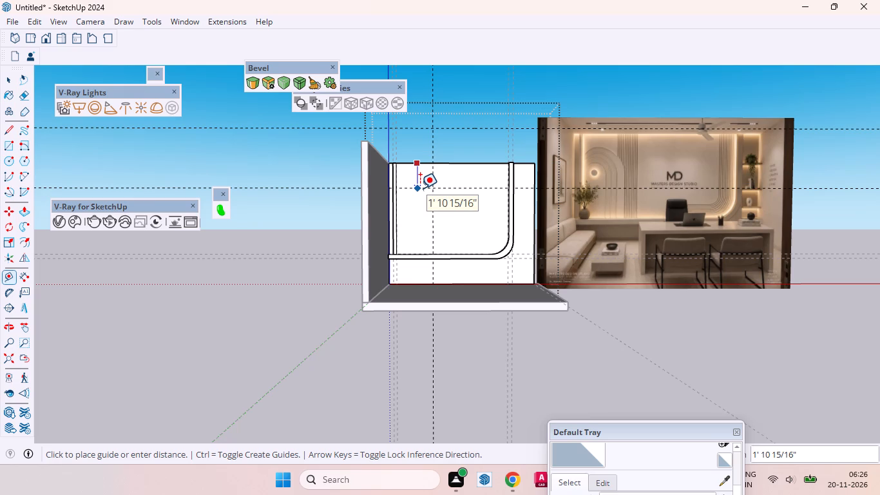
{"action": "key", "text": "1"}
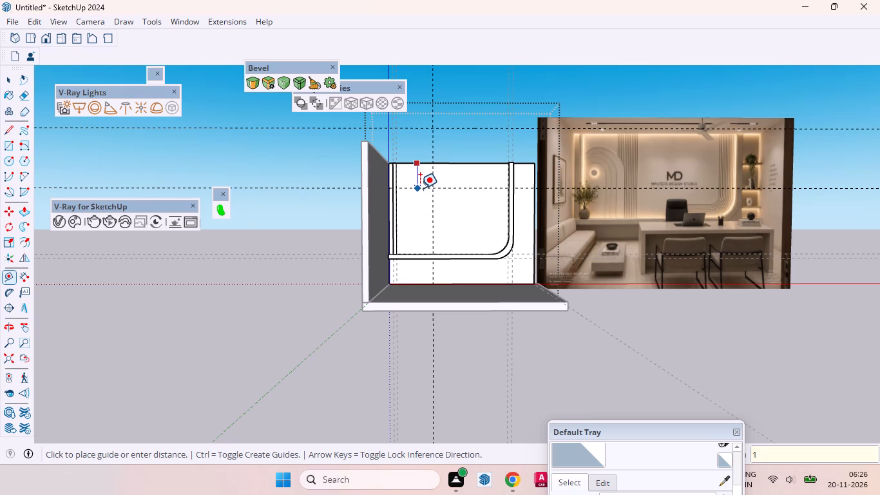
{"action": "key", "text": "5"}
{"action": "key", "text": "Return"}
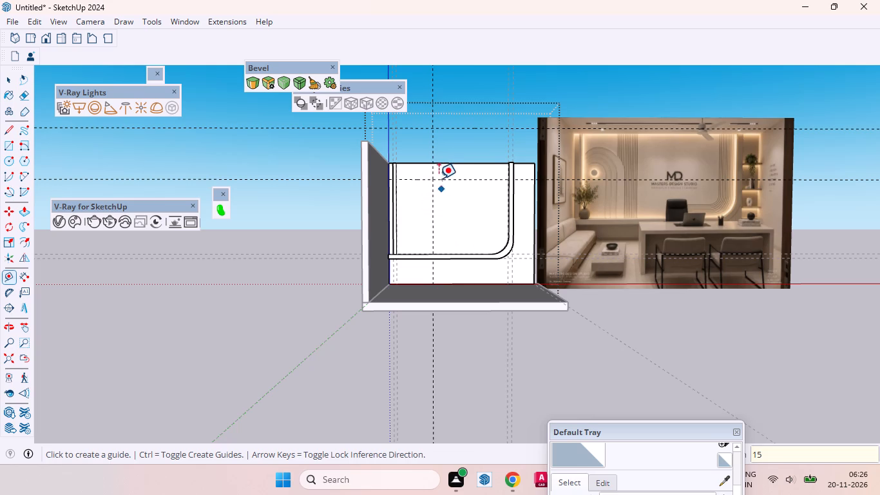
{"action": "scroll", "coordinate": [441, 175], "scroll_direction": "up", "scroll_amount": 3}
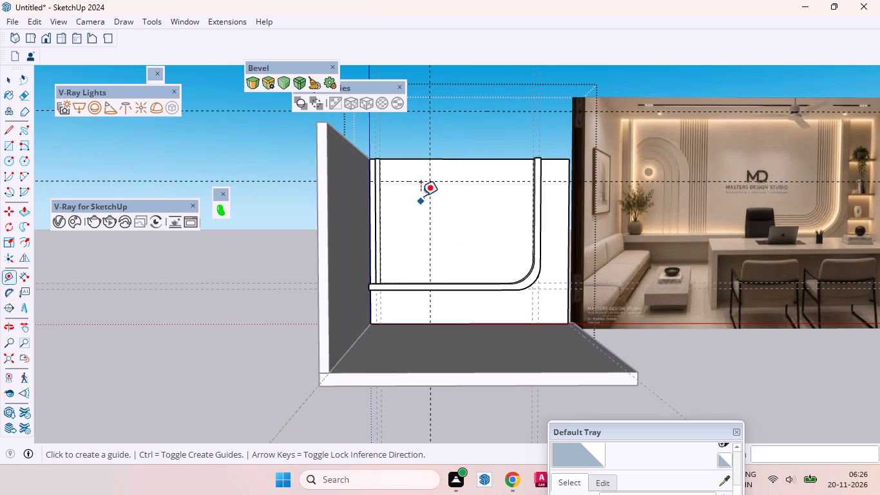
{"action": "left_click", "coordinate": [439, 182]}
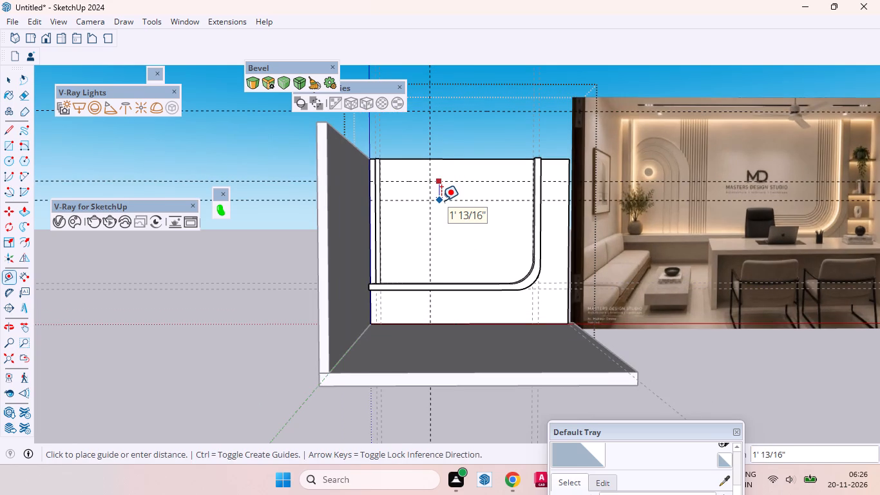
{"action": "key", "text": "4"}
{"action": "key", "text": "Return"}
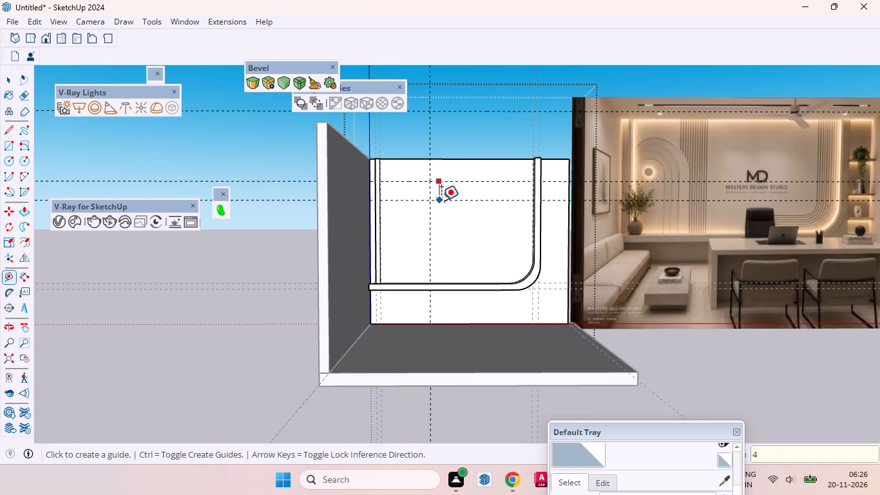
Erase the upper of the two new horizontal guides, the one 15" below the wall top.
{"action": "key", "text": "space"}
{"action": "left_click", "coordinate": [414, 180]}
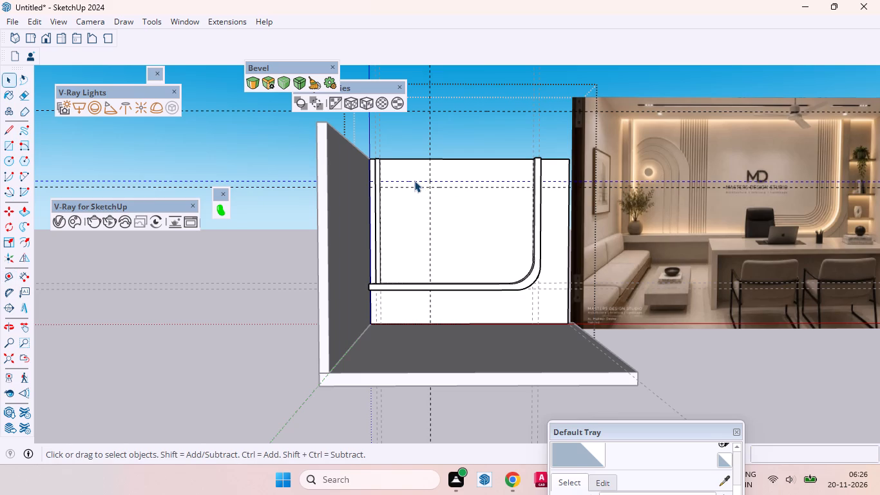
{"action": "right_click", "coordinate": [414, 180]}
{"action": "left_click", "coordinate": [430, 199]}
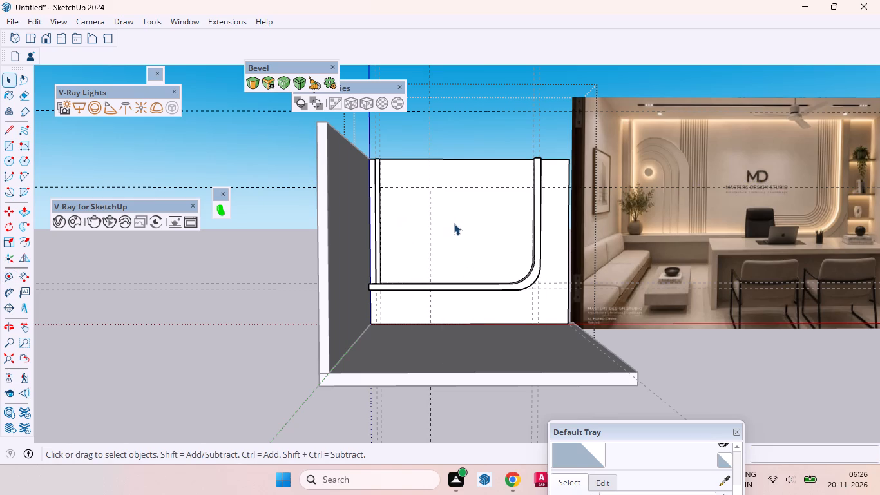
Examine the back wall's strip, band and guides from several angles and compare them with the arch in the reference picture.
{"action": "middle_click_drag", "start_coordinate": [428, 208], "coordinate": [446, 256]}
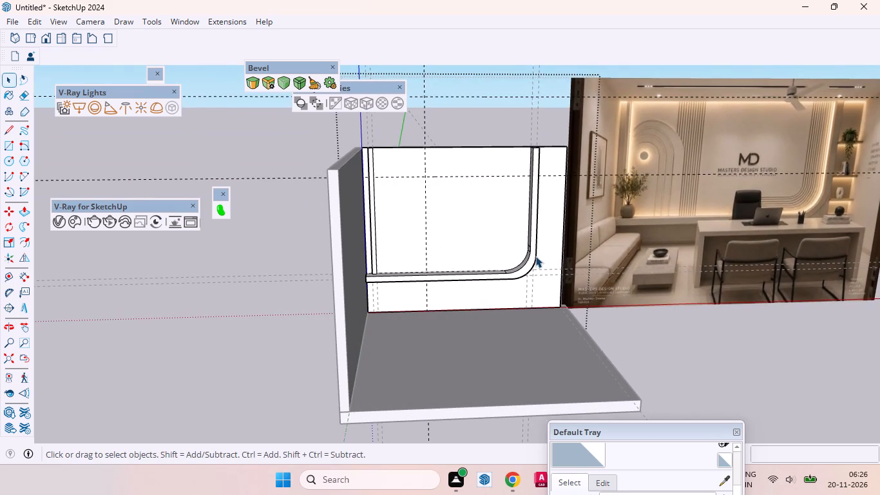
{"action": "middle_click_drag", "start_coordinate": [473, 265], "coordinate": [419, 266]}
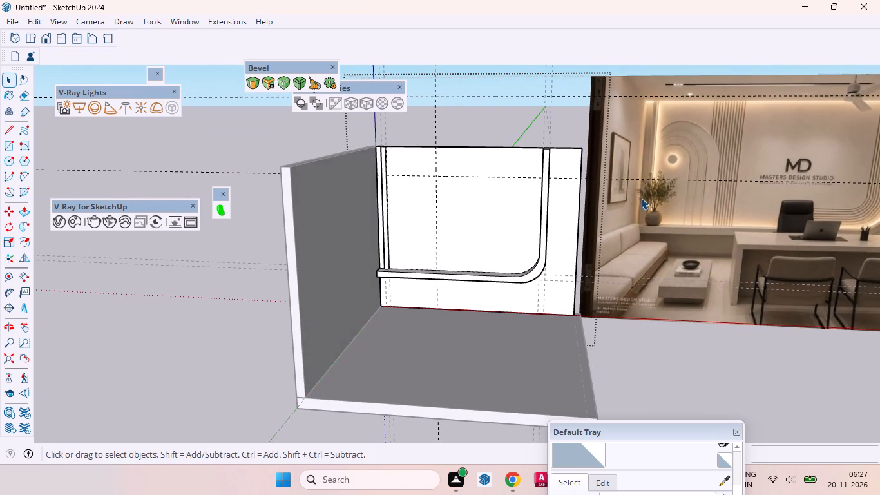
{"action": "scroll", "coordinate": [385, 222], "scroll_direction": "up", "scroll_amount": 4}
{"action": "middle_click_drag", "start_coordinate": [426, 221], "coordinate": [463, 154]}
{"action": "middle_click_drag", "start_coordinate": [431, 164], "coordinate": [432, 229]}
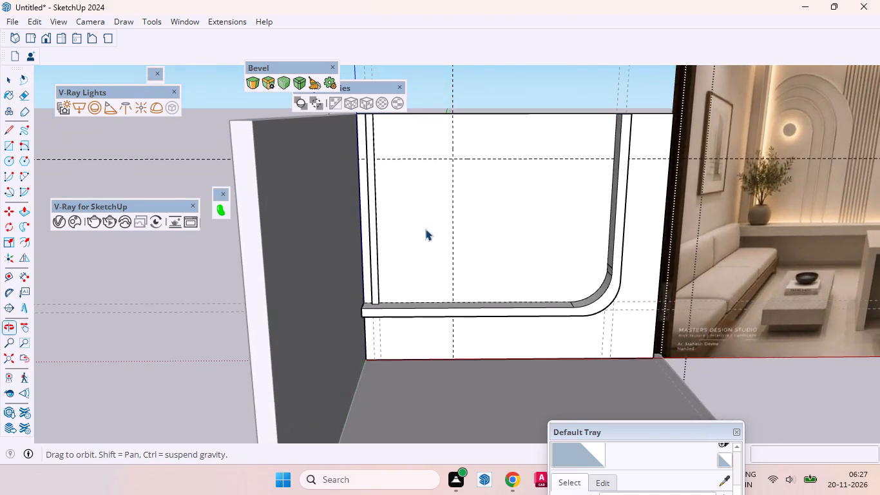
{"action": "scroll", "coordinate": [405, 228], "scroll_direction": "down", "scroll_amount": 5}
{"action": "scroll", "coordinate": [408, 224], "scroll_direction": "up", "scroll_amount": 2}
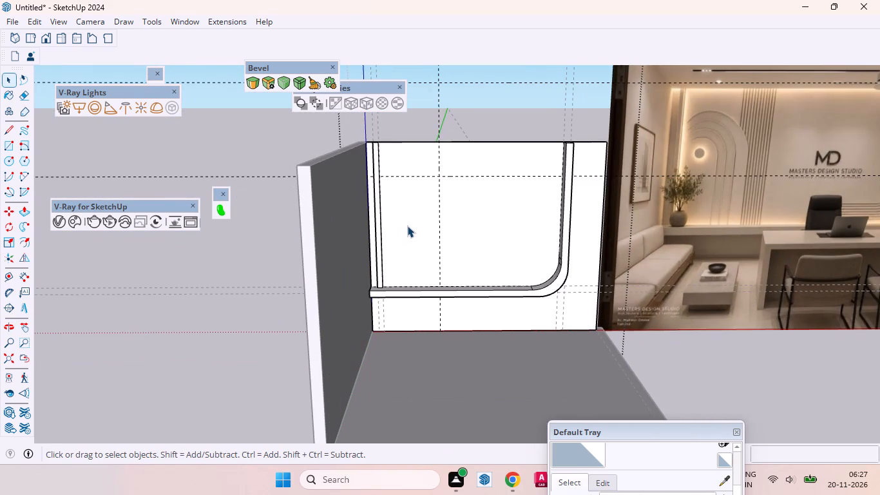
Draw a 5' 5" by about 2' 9 3/8" rectangle on the back wall, bounded by the raised strip, the two arch guides and the band.
{"action": "left_click", "coordinate": [407, 226]}
{"action": "left_click", "coordinate": [407, 226]}
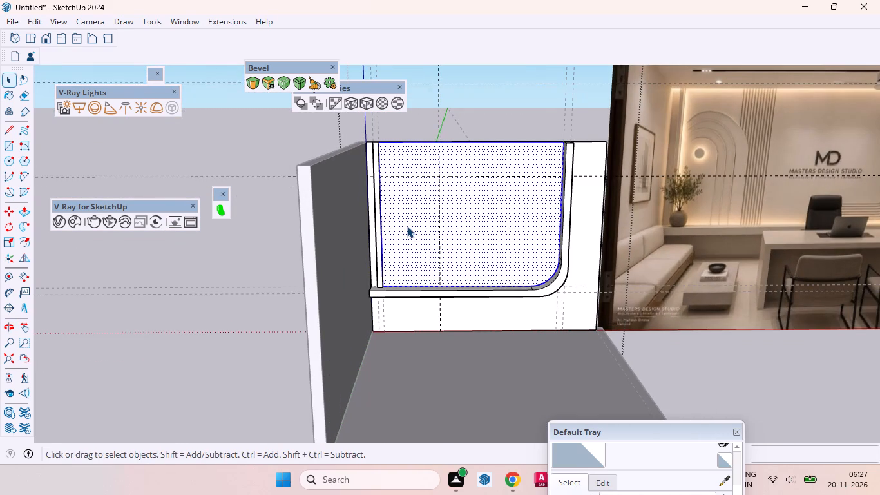
{"action": "left_click", "coordinate": [425, 227]}
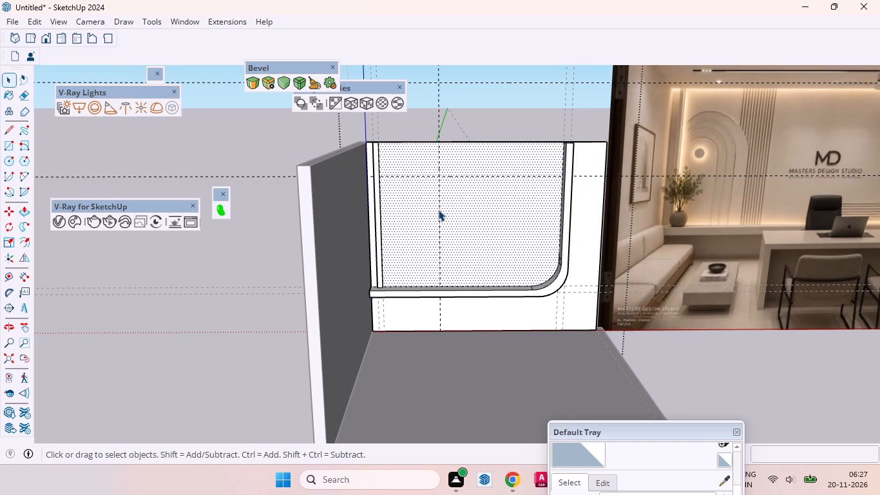
{"action": "key", "text": "r"}
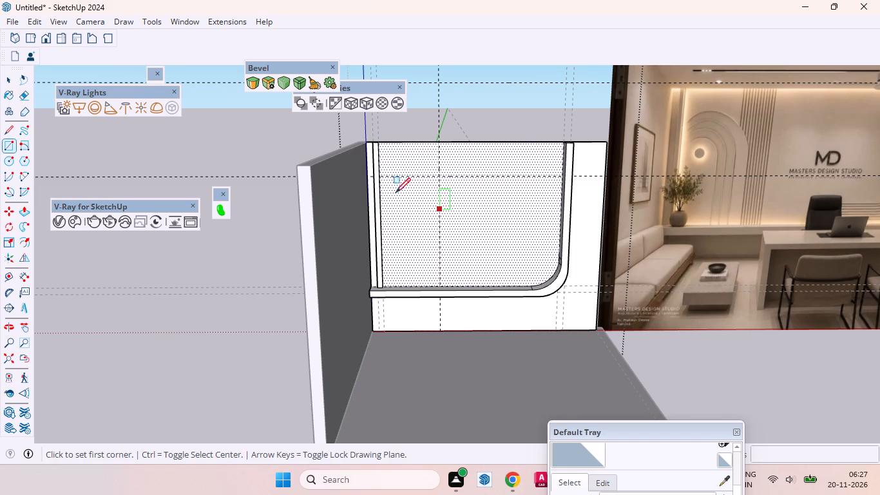
{"action": "scroll", "coordinate": [408, 189], "scroll_direction": "up", "scroll_amount": 4}
{"action": "middle_click_drag", "start_coordinate": [408, 189], "coordinate": [312, 190]}
{"action": "scroll", "coordinate": [381, 173], "scroll_direction": "up", "scroll_amount": 1}
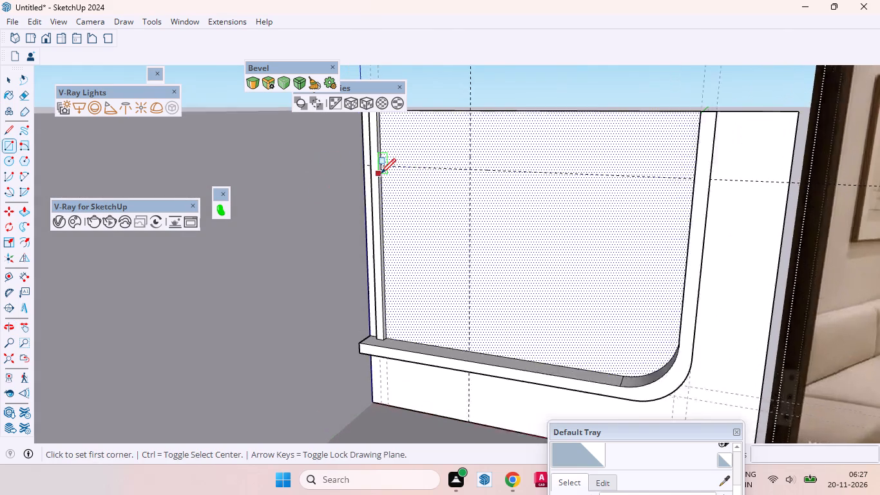
{"action": "scroll", "coordinate": [381, 173], "scroll_direction": "up", "scroll_amount": 2}
{"action": "left_click", "coordinate": [384, 162]}
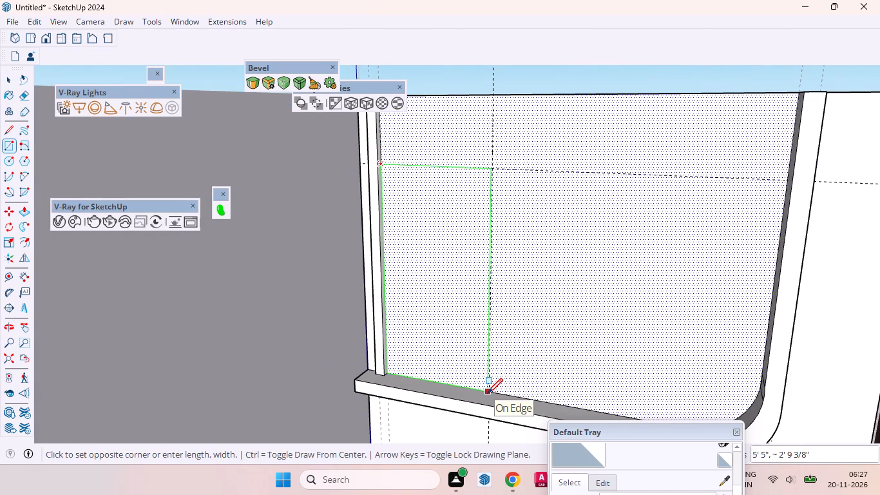
{"action": "left_click", "coordinate": [488, 393]}
{"action": "key", "text": "space"}
{"action": "left_click", "coordinate": [464, 301]}
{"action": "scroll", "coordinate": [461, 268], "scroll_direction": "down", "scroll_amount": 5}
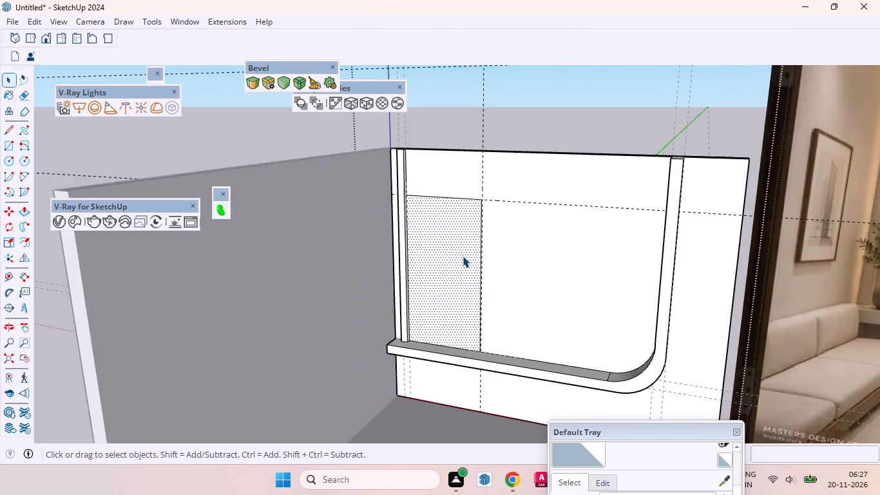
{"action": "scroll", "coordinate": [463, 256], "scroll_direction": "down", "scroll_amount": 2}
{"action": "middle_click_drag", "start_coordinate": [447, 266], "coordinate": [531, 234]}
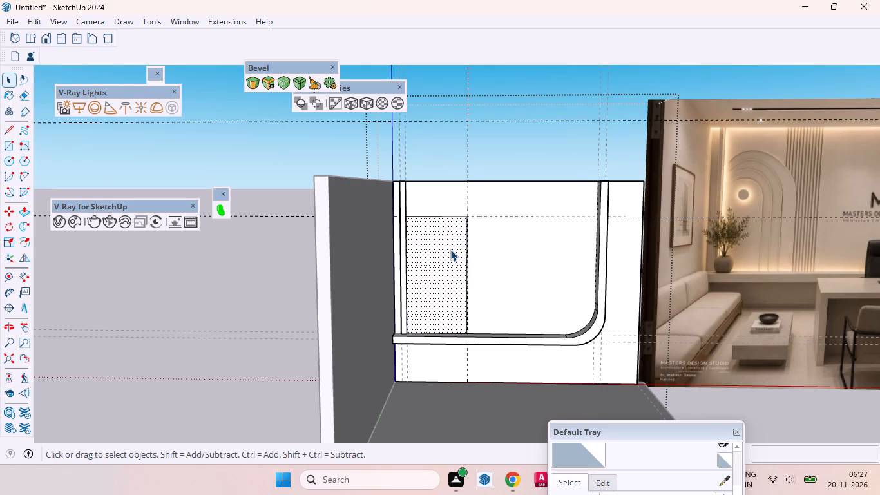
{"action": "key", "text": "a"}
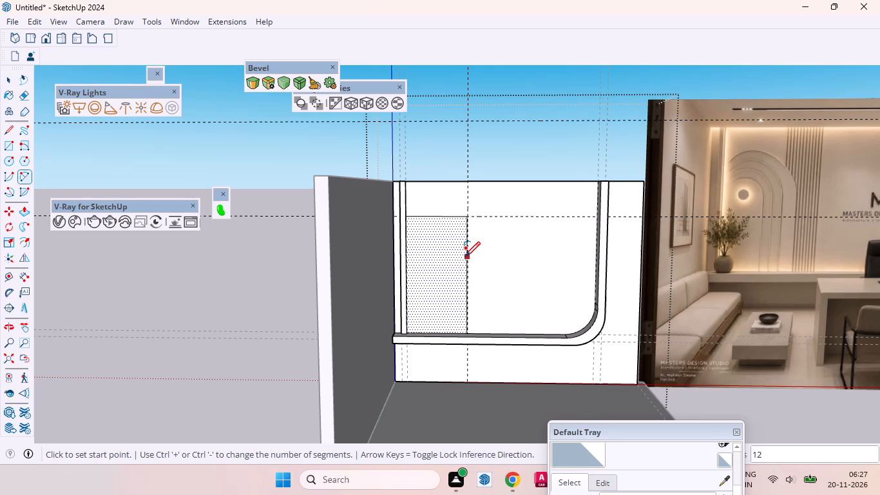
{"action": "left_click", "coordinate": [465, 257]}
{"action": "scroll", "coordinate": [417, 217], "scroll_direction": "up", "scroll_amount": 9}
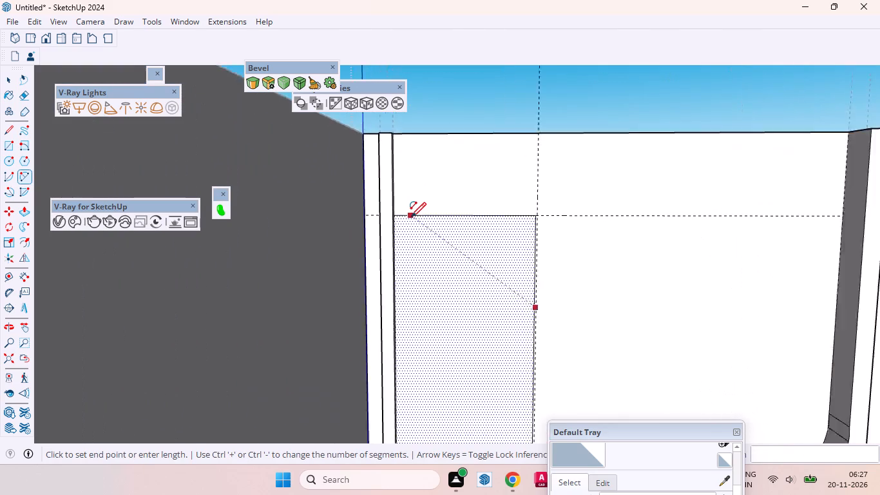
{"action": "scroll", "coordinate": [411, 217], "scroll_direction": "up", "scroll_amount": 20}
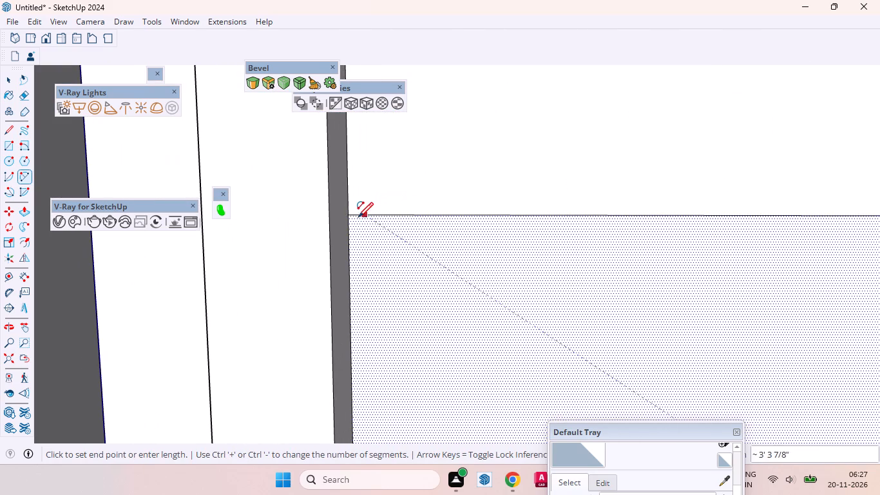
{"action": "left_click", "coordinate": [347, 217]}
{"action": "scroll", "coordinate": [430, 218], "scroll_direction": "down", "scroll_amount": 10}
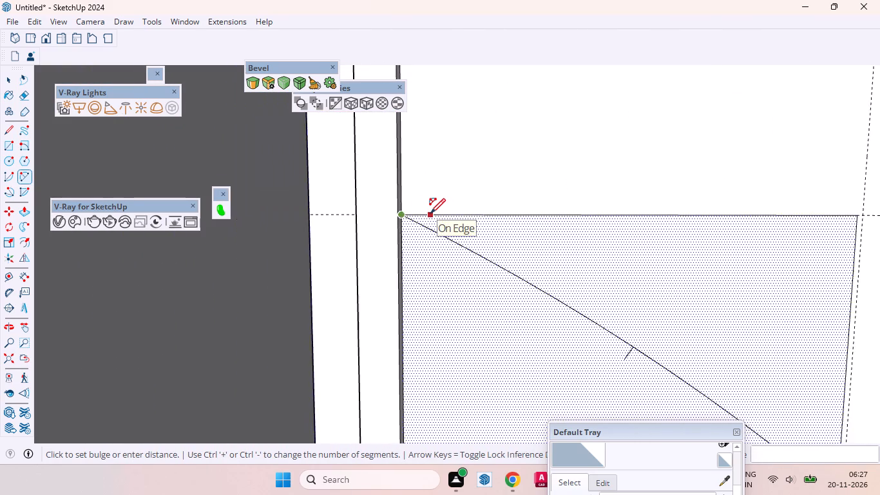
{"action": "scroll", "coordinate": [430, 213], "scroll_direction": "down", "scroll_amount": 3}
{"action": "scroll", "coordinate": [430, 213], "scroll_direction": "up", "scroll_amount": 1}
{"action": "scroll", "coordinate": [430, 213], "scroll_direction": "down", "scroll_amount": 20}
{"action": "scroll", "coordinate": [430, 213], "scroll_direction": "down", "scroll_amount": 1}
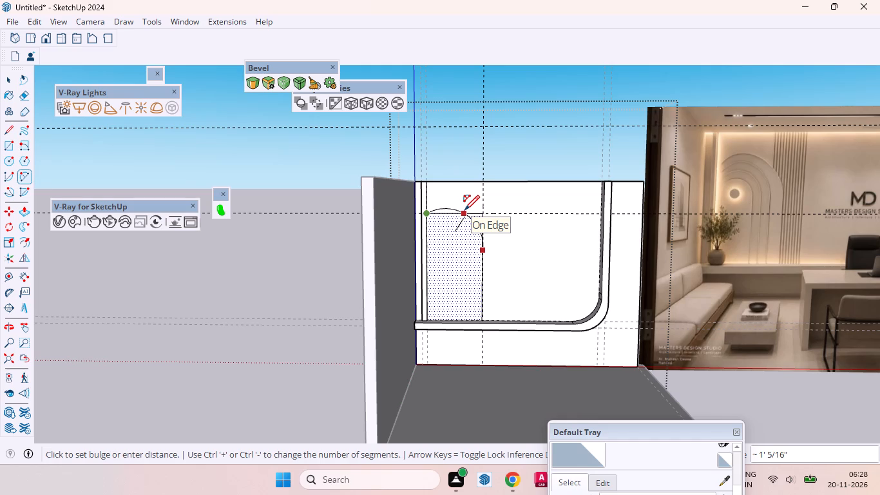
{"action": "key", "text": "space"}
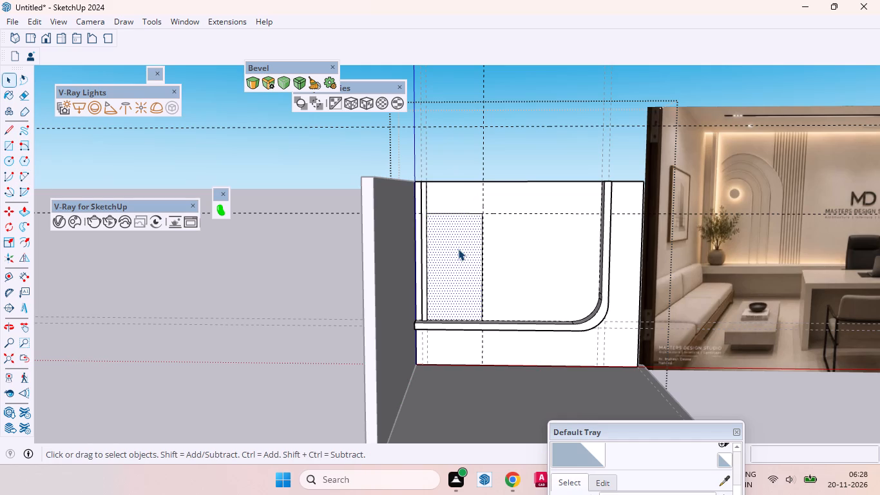
Draw a 100-segment tangent arc, about 3' 2" across, from the rectangle's far vertical edge to its top corner at the raised strip.
{"action": "key", "text": "a"}
{"action": "key", "text": "1"}
{"action": "key", "text": "0"}
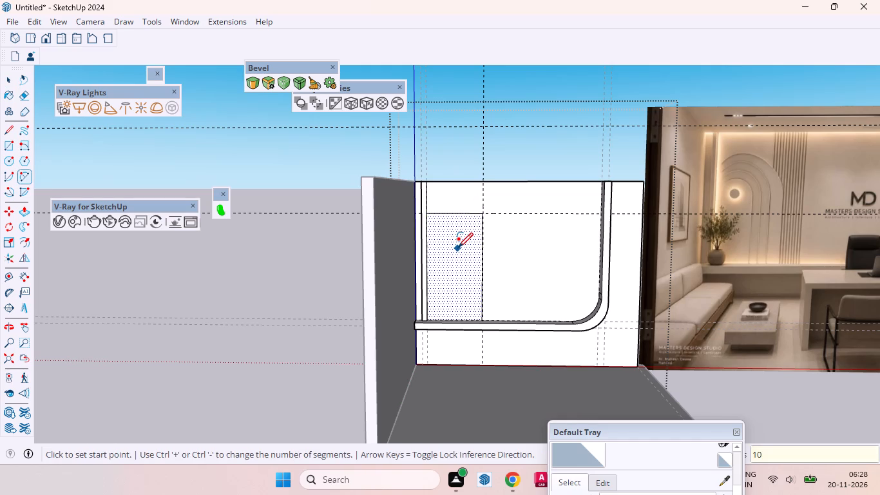
{"action": "key", "text": "0"}
{"action": "key", "text": "Return"}
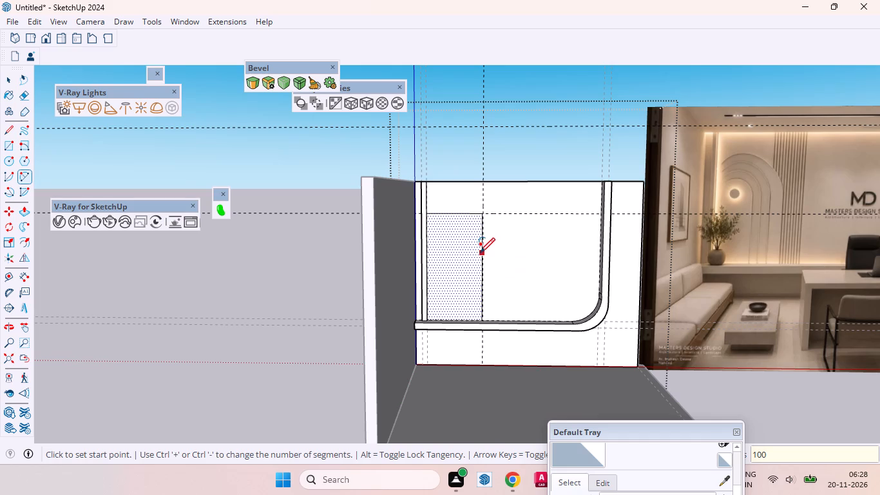
{"action": "left_click", "coordinate": [481, 244]}
{"action": "scroll", "coordinate": [434, 203], "scroll_direction": "up", "scroll_amount": 14}
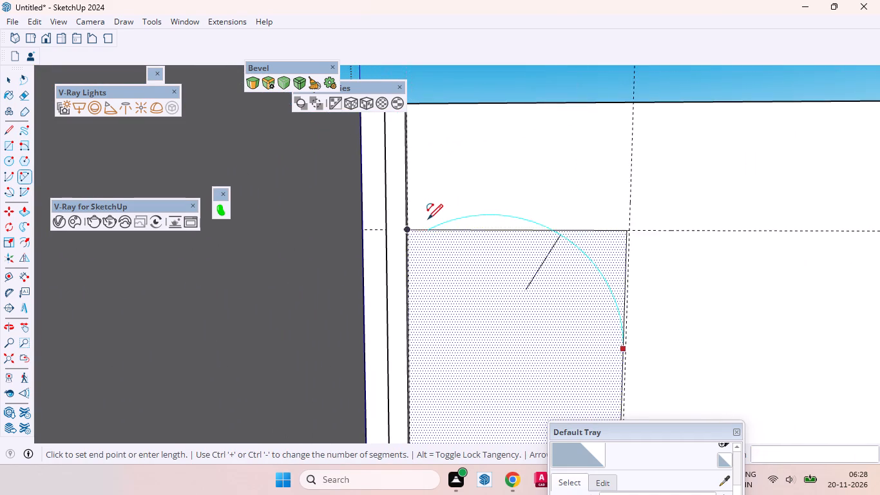
{"action": "scroll", "coordinate": [428, 219], "scroll_direction": "up", "scroll_amount": 12}
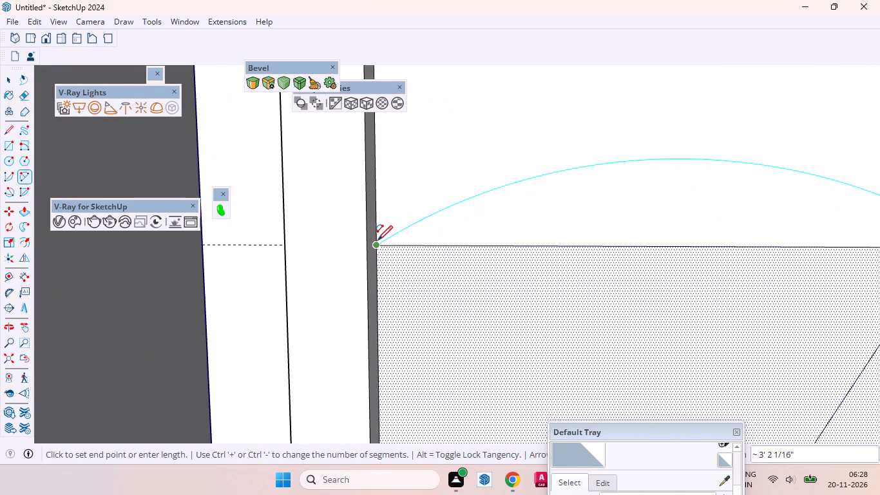
{"action": "left_click", "coordinate": [377, 244]}
{"action": "scroll", "coordinate": [376, 244], "scroll_direction": "down", "scroll_amount": 8}
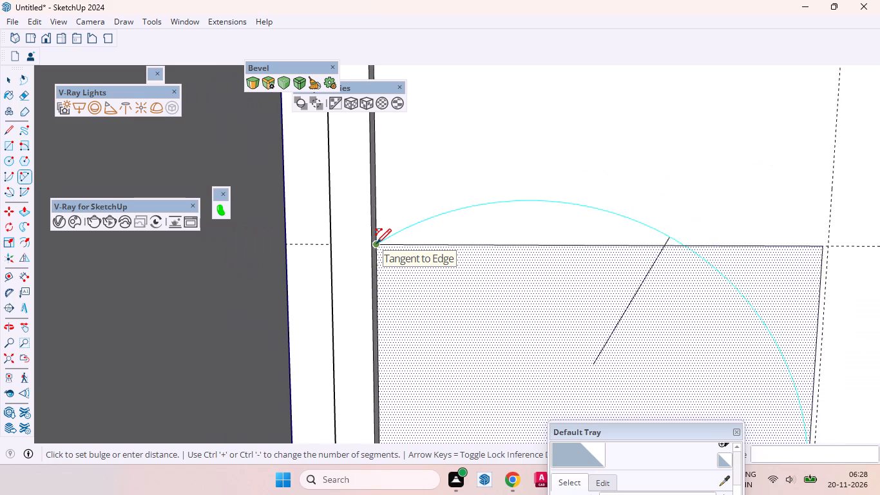
{"action": "scroll", "coordinate": [376, 244], "scroll_direction": "down", "scroll_amount": 11}
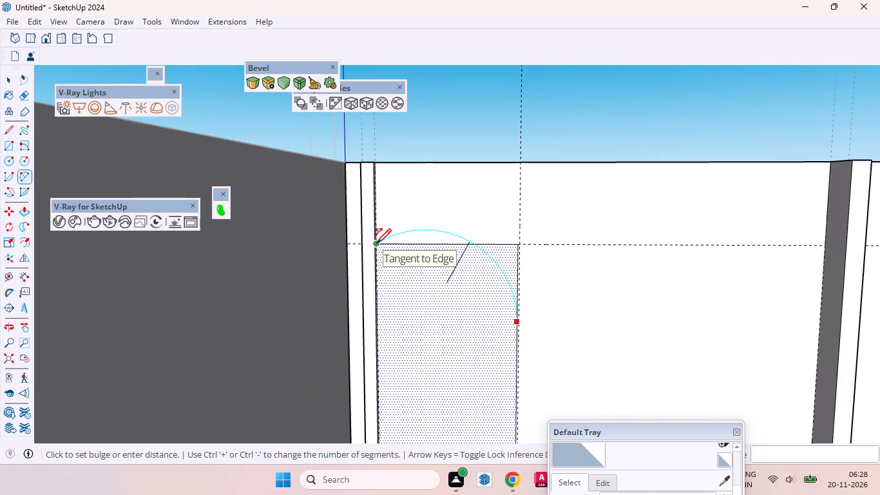
{"action": "scroll", "coordinate": [376, 244], "scroll_direction": "down", "scroll_amount": 6}
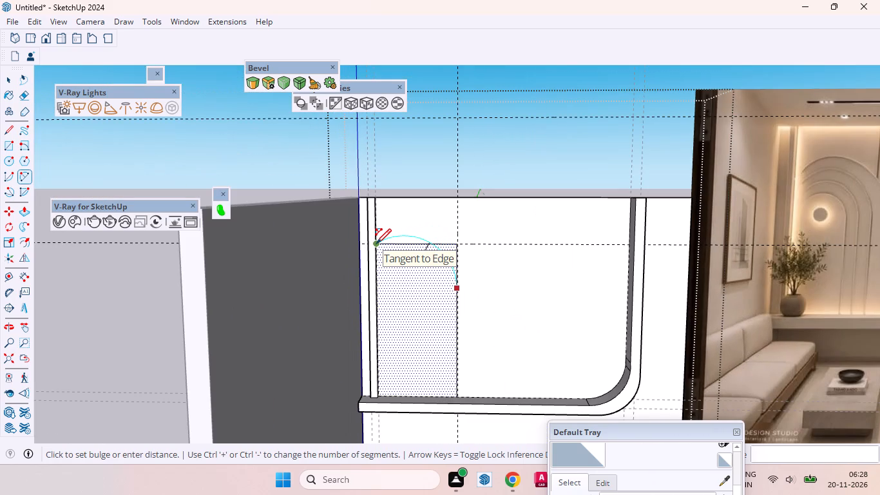
{"action": "scroll", "coordinate": [376, 244], "scroll_direction": "down", "scroll_amount": 2}
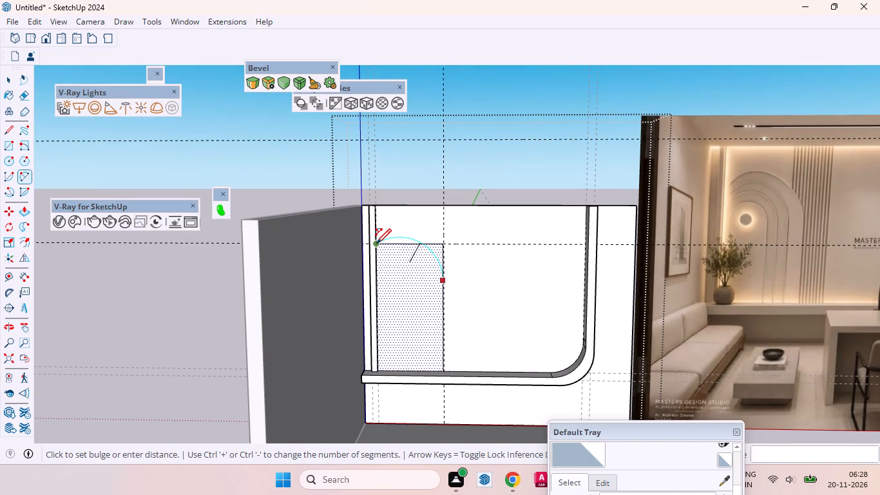
{"action": "left_click", "coordinate": [376, 244]}
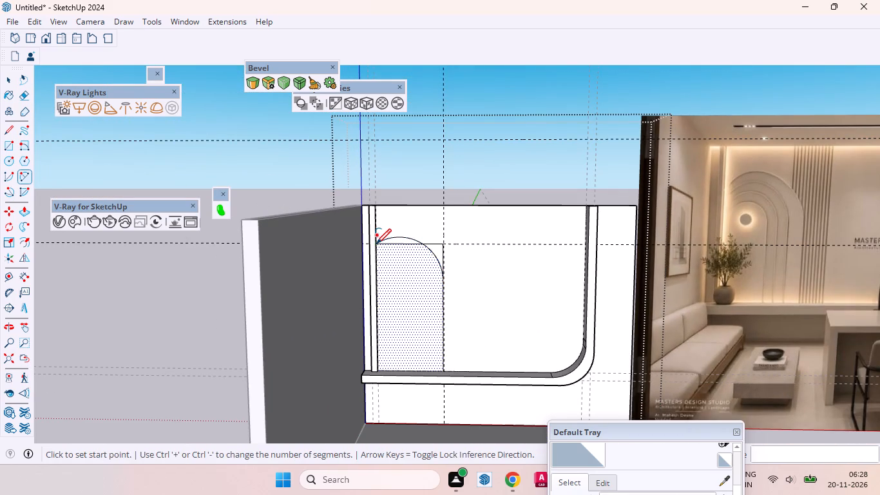
{"action": "key", "text": "space"}
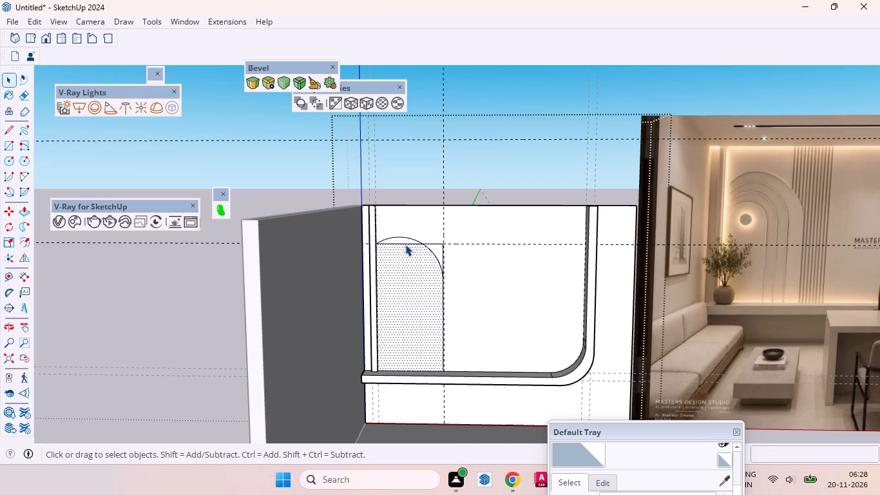
Erase the part of the rectangle's top edge that crosses the arch beneath the arc.
{"action": "left_click", "coordinate": [405, 244]}
{"action": "right_click", "coordinate": [405, 244]}
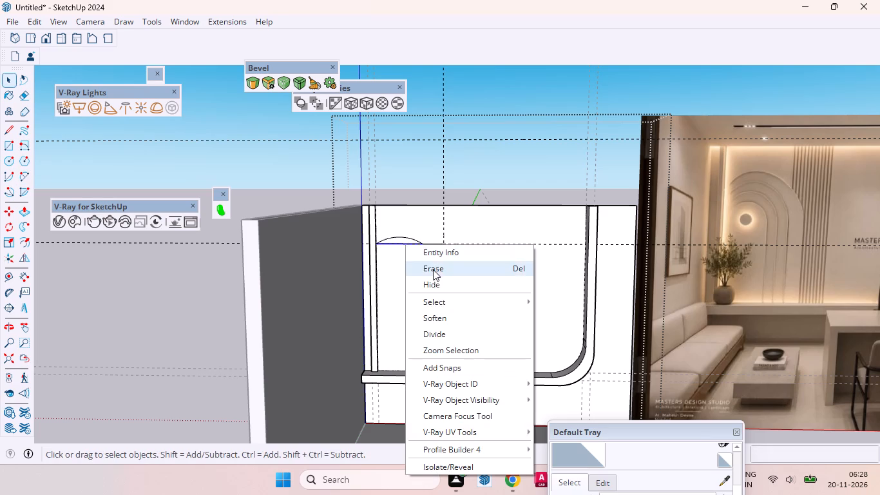
{"action": "left_click", "coordinate": [433, 269]}
Offset the arch face's outline 8" inward.
{"action": "left_click", "coordinate": [421, 277]}
{"action": "scroll", "coordinate": [417, 250], "scroll_direction": "down", "scroll_amount": 1}
{"action": "scroll", "coordinate": [417, 249], "scroll_direction": "up", "scroll_amount": 1}
{"action": "scroll", "coordinate": [417, 249], "scroll_direction": "down", "scroll_amount": 5}
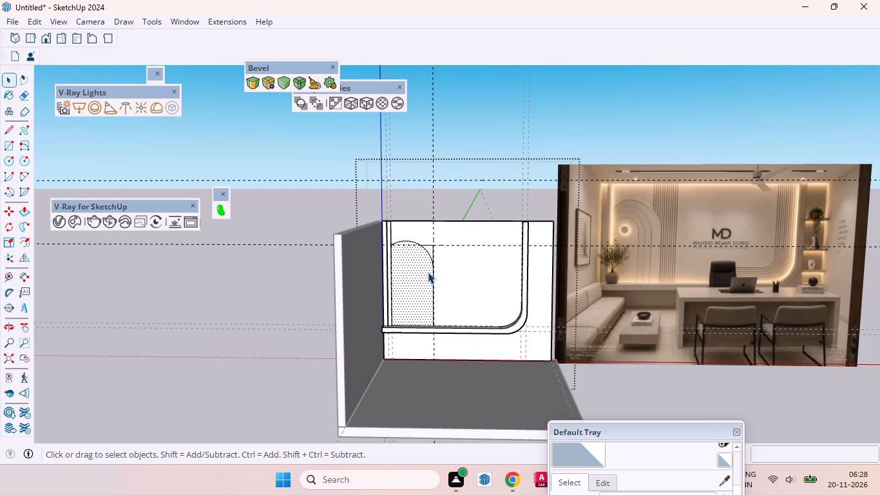
{"action": "key", "text": "f"}
{"action": "left_click", "coordinate": [426, 272]}
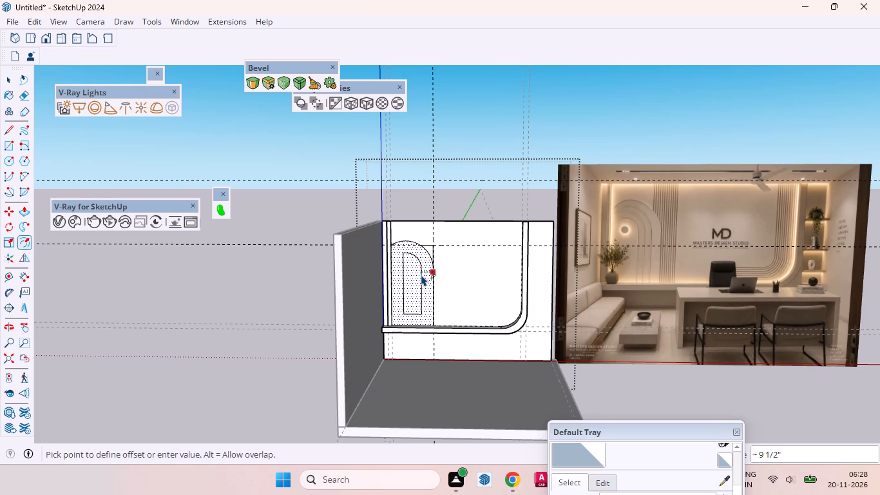
{"action": "key", "text": "8"}
{"action": "key", "text": "Return"}
{"action": "key", "text": "space"}
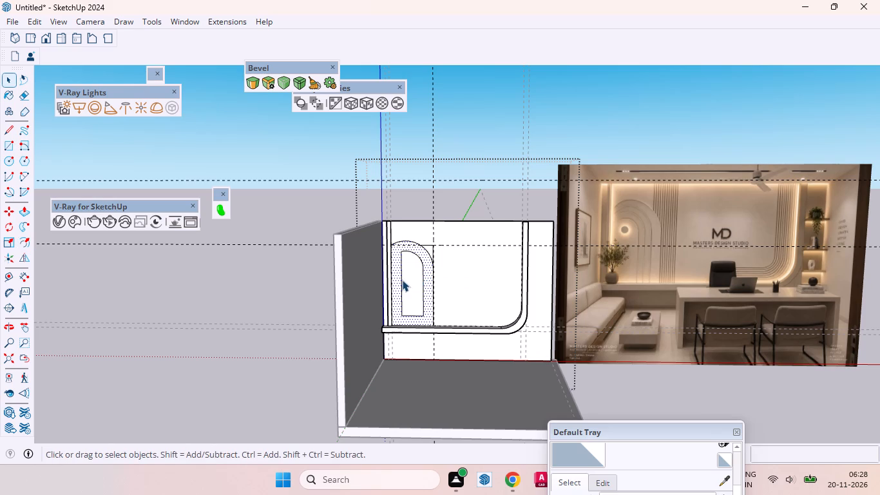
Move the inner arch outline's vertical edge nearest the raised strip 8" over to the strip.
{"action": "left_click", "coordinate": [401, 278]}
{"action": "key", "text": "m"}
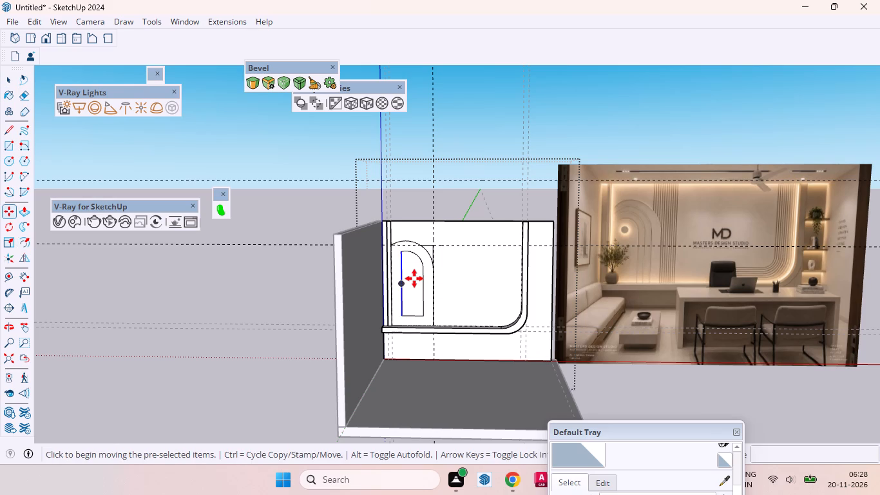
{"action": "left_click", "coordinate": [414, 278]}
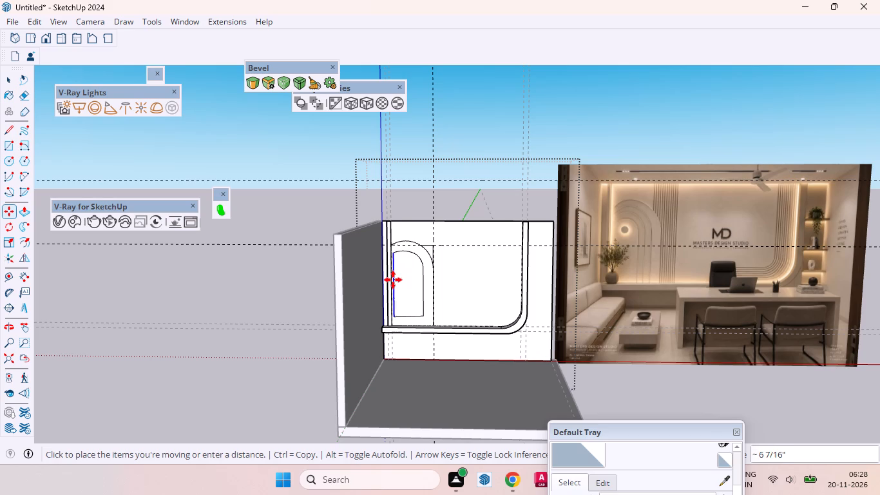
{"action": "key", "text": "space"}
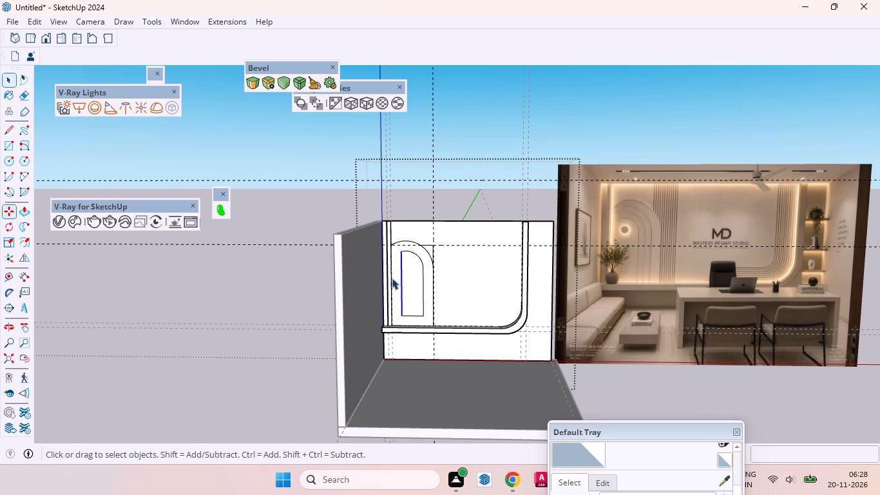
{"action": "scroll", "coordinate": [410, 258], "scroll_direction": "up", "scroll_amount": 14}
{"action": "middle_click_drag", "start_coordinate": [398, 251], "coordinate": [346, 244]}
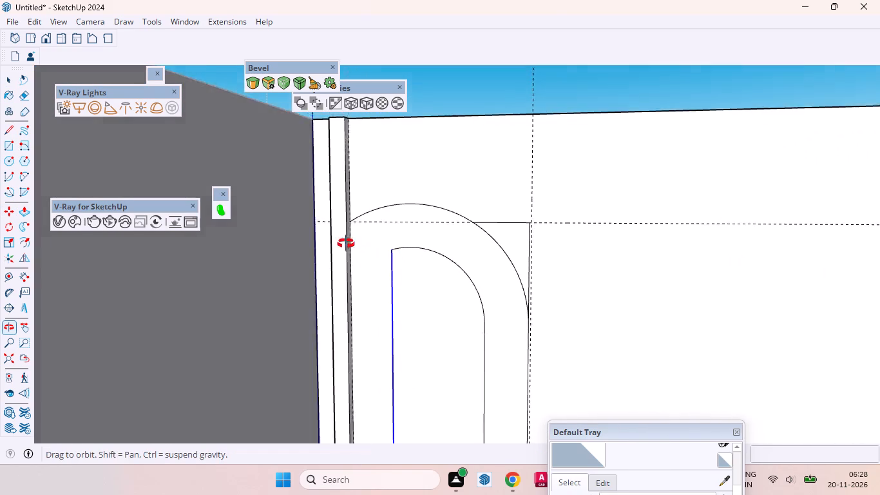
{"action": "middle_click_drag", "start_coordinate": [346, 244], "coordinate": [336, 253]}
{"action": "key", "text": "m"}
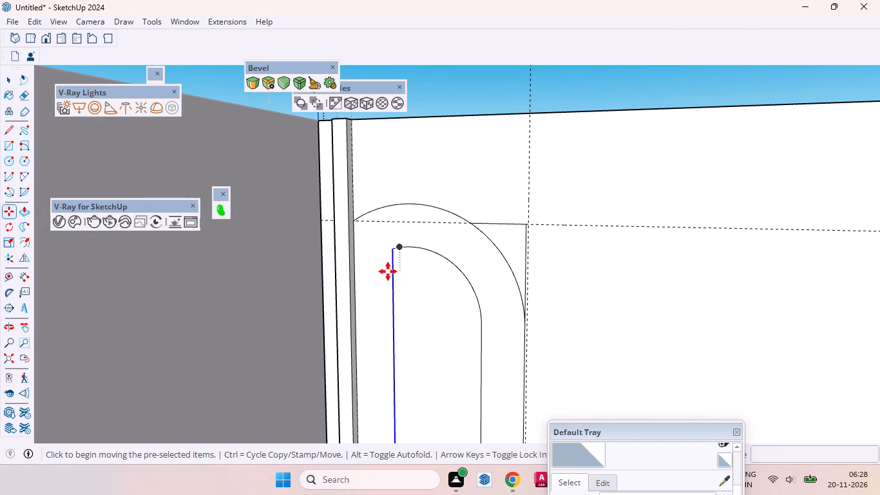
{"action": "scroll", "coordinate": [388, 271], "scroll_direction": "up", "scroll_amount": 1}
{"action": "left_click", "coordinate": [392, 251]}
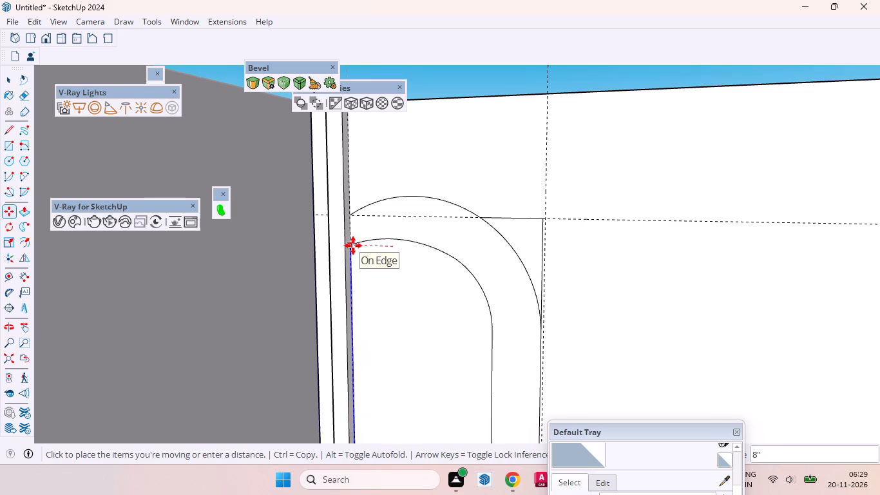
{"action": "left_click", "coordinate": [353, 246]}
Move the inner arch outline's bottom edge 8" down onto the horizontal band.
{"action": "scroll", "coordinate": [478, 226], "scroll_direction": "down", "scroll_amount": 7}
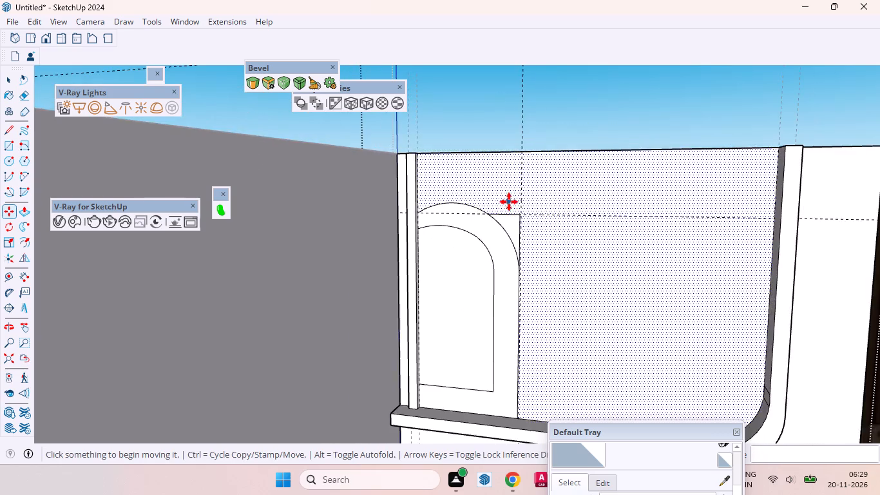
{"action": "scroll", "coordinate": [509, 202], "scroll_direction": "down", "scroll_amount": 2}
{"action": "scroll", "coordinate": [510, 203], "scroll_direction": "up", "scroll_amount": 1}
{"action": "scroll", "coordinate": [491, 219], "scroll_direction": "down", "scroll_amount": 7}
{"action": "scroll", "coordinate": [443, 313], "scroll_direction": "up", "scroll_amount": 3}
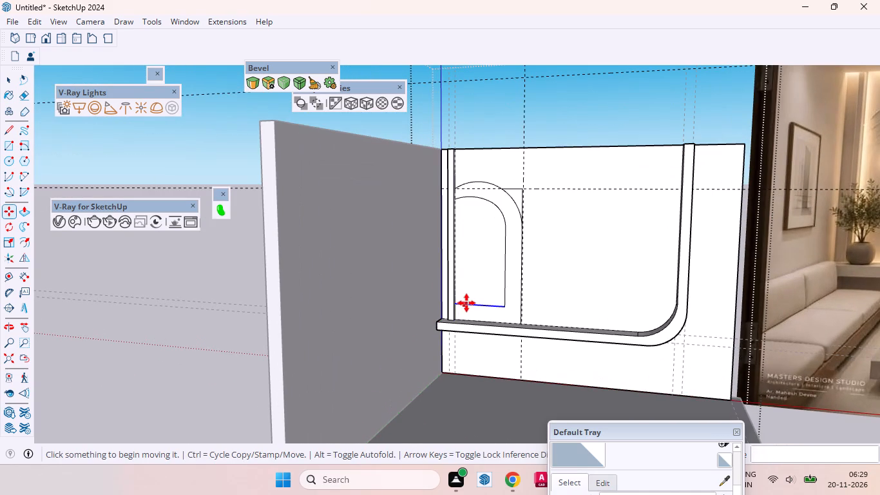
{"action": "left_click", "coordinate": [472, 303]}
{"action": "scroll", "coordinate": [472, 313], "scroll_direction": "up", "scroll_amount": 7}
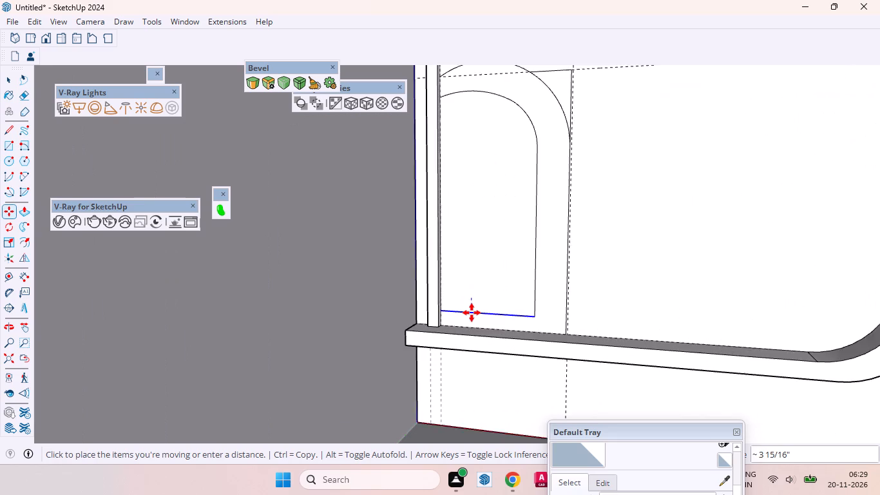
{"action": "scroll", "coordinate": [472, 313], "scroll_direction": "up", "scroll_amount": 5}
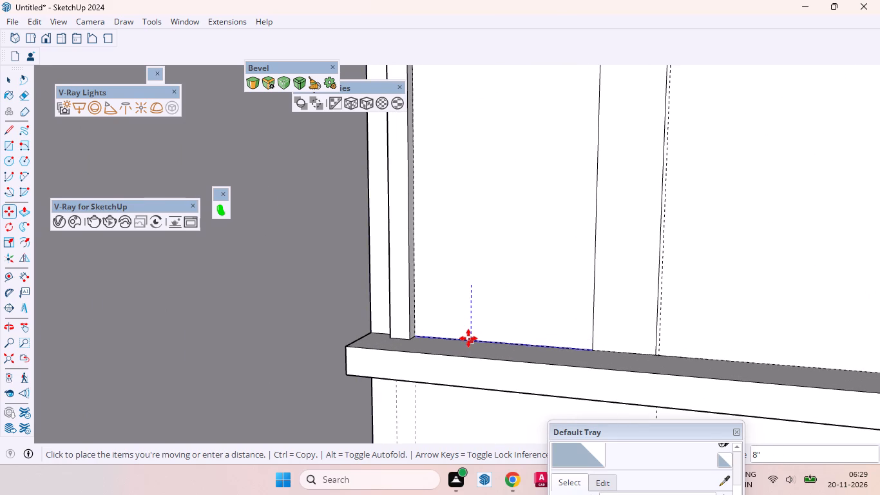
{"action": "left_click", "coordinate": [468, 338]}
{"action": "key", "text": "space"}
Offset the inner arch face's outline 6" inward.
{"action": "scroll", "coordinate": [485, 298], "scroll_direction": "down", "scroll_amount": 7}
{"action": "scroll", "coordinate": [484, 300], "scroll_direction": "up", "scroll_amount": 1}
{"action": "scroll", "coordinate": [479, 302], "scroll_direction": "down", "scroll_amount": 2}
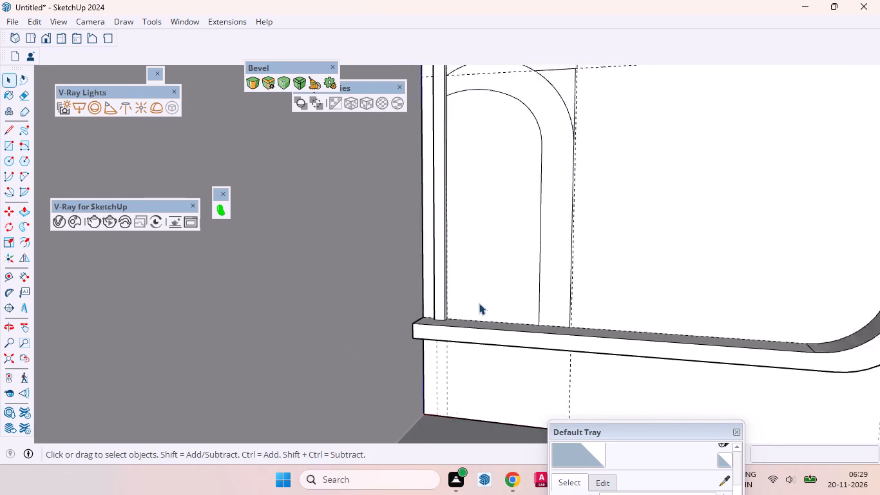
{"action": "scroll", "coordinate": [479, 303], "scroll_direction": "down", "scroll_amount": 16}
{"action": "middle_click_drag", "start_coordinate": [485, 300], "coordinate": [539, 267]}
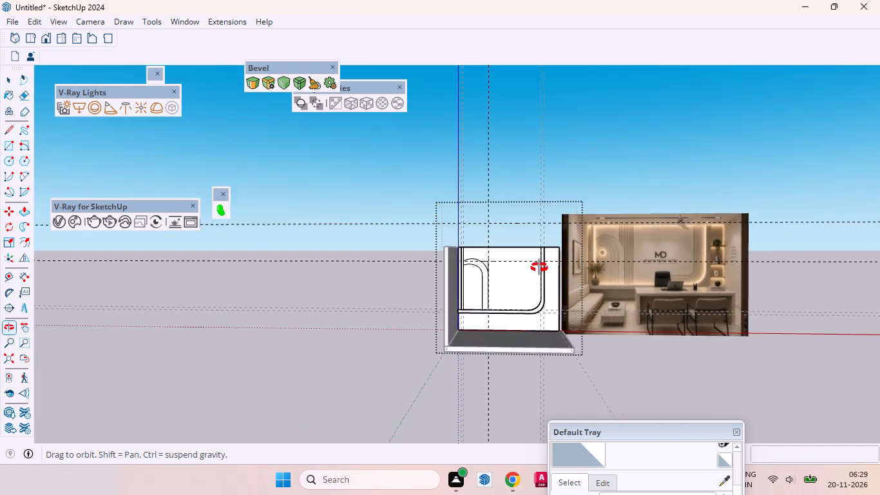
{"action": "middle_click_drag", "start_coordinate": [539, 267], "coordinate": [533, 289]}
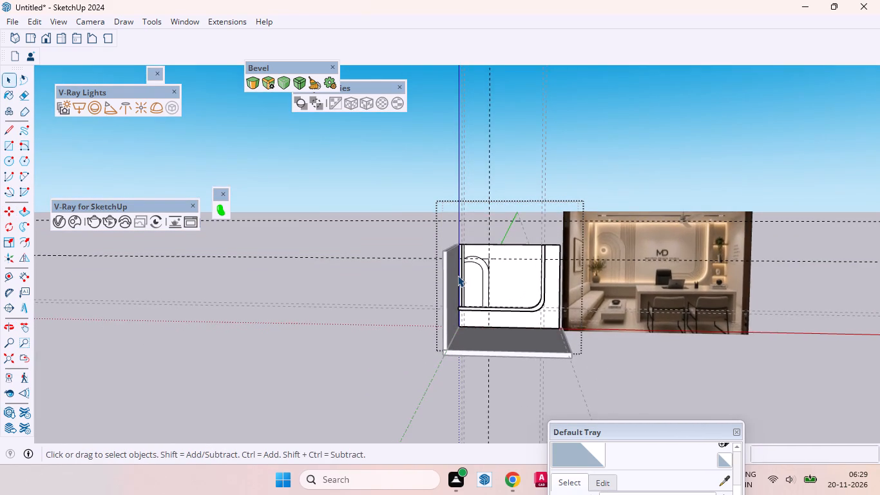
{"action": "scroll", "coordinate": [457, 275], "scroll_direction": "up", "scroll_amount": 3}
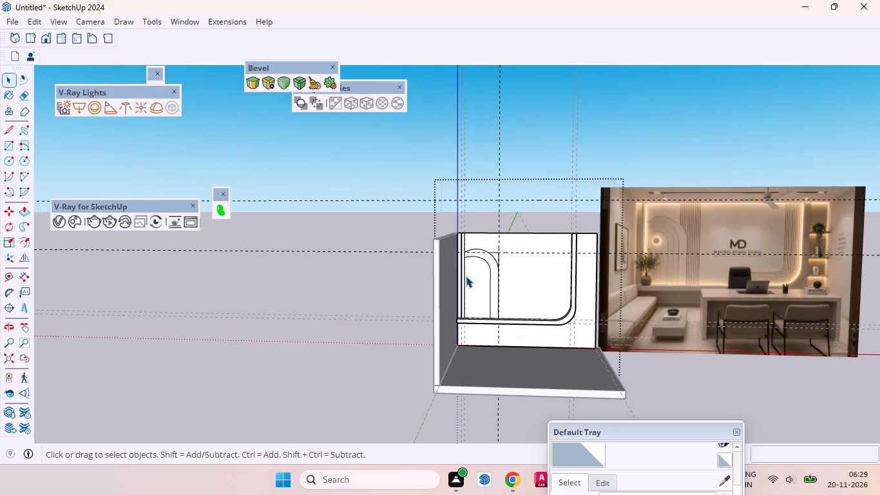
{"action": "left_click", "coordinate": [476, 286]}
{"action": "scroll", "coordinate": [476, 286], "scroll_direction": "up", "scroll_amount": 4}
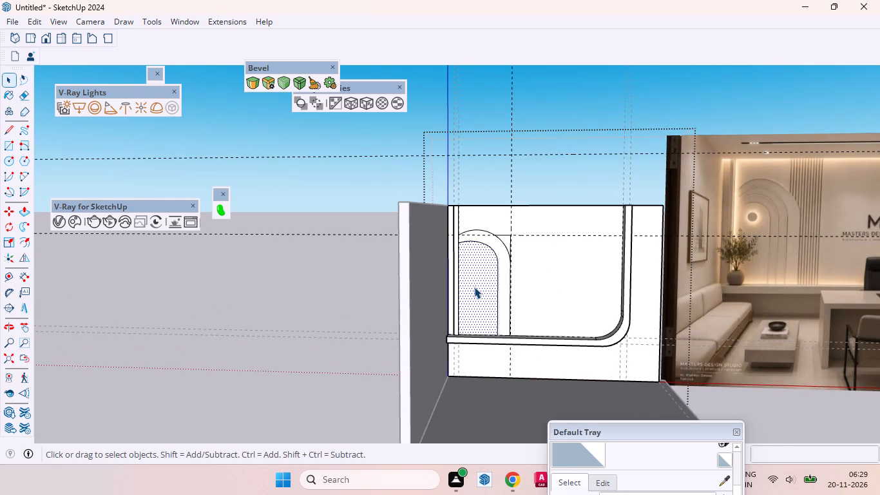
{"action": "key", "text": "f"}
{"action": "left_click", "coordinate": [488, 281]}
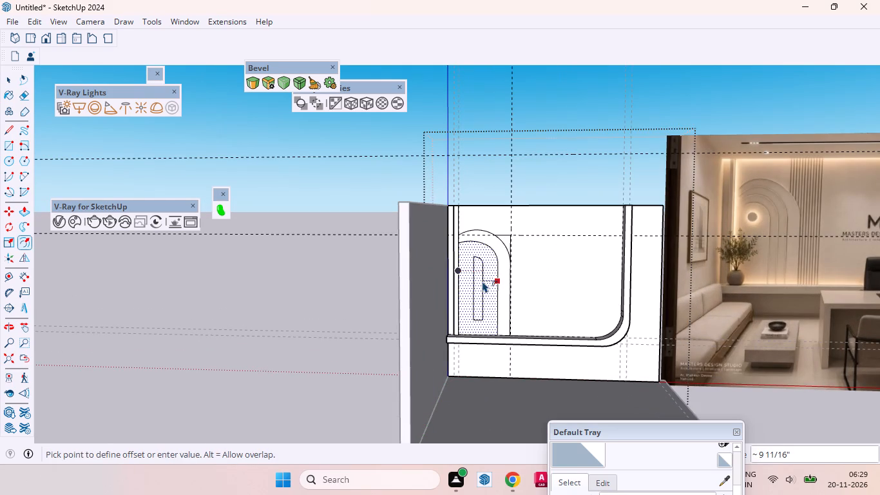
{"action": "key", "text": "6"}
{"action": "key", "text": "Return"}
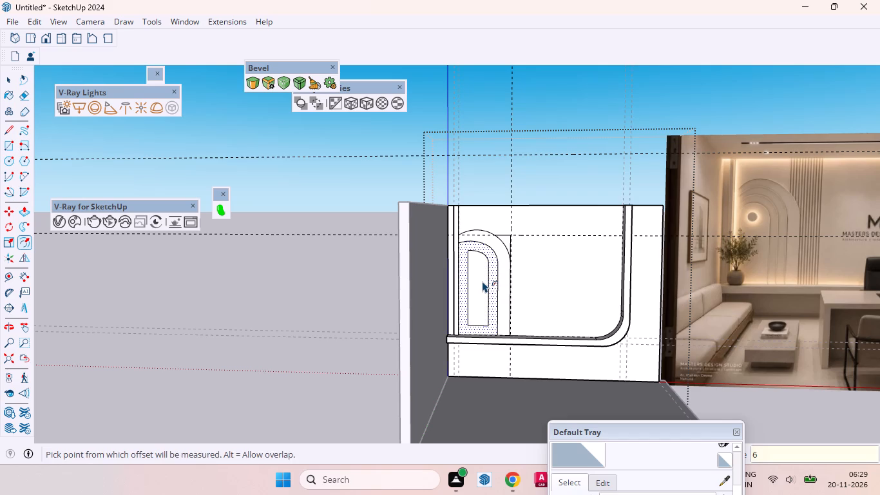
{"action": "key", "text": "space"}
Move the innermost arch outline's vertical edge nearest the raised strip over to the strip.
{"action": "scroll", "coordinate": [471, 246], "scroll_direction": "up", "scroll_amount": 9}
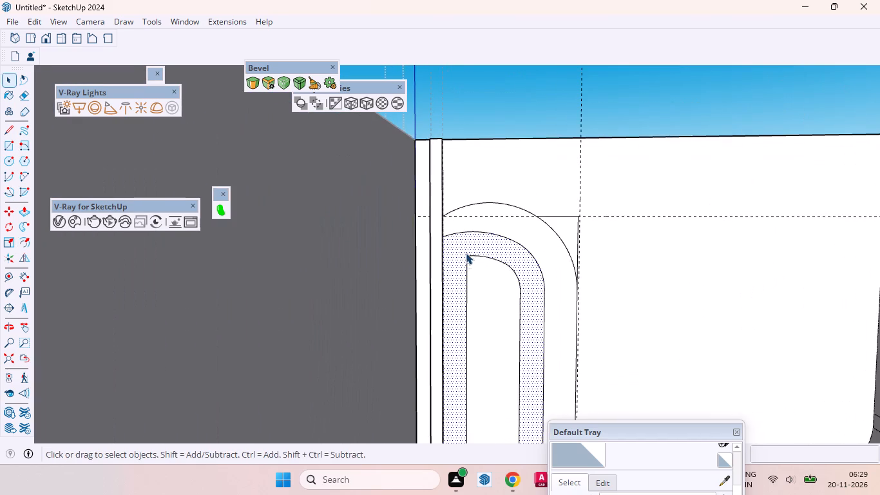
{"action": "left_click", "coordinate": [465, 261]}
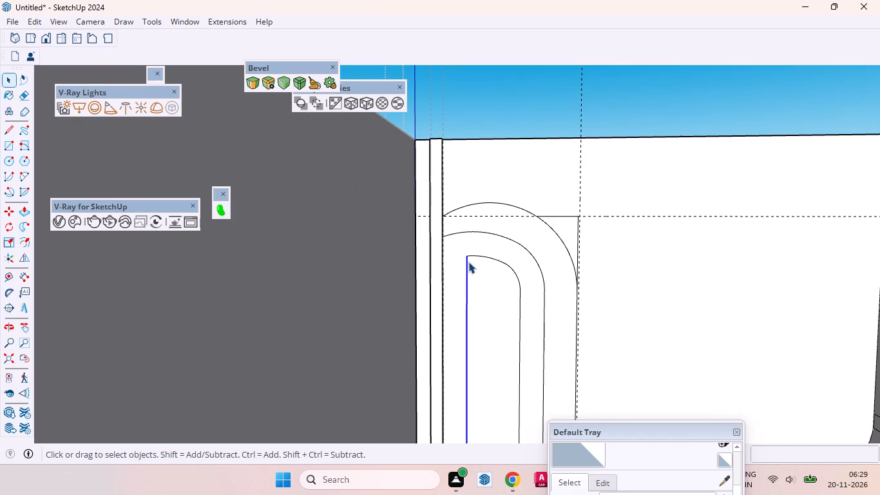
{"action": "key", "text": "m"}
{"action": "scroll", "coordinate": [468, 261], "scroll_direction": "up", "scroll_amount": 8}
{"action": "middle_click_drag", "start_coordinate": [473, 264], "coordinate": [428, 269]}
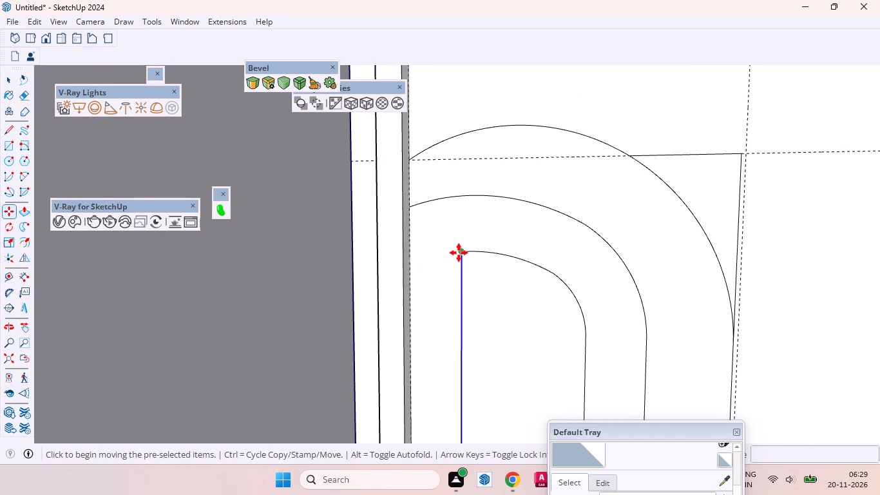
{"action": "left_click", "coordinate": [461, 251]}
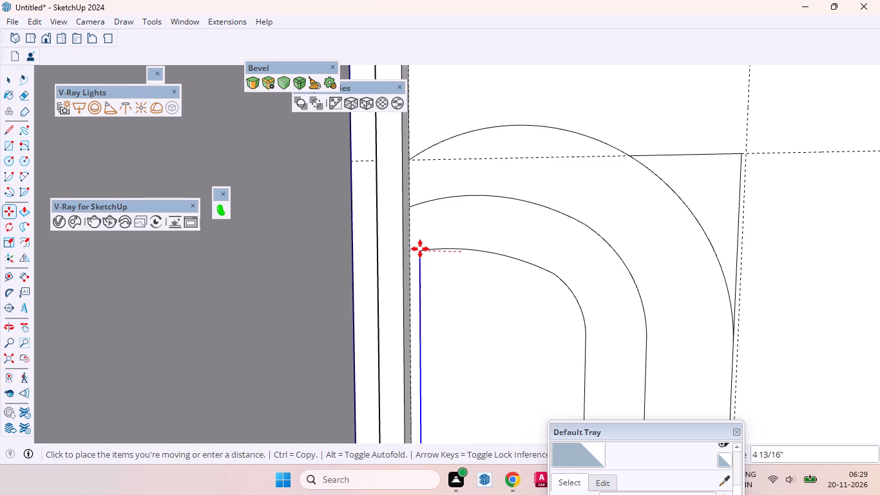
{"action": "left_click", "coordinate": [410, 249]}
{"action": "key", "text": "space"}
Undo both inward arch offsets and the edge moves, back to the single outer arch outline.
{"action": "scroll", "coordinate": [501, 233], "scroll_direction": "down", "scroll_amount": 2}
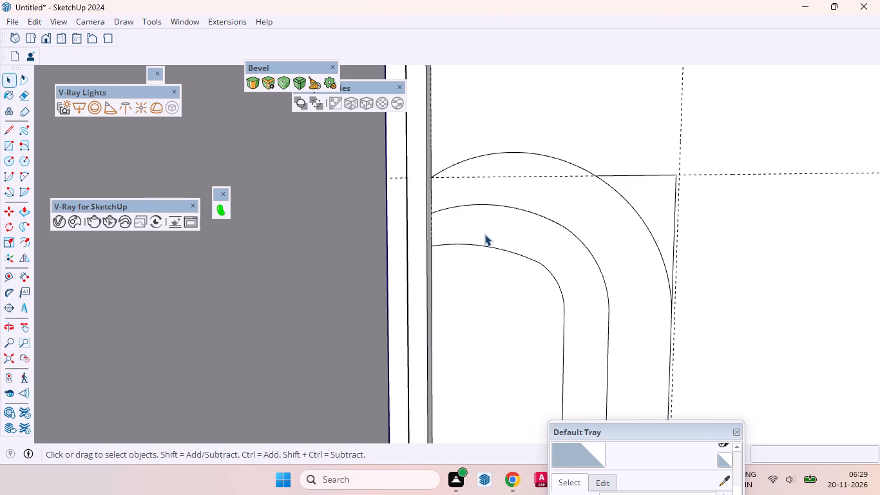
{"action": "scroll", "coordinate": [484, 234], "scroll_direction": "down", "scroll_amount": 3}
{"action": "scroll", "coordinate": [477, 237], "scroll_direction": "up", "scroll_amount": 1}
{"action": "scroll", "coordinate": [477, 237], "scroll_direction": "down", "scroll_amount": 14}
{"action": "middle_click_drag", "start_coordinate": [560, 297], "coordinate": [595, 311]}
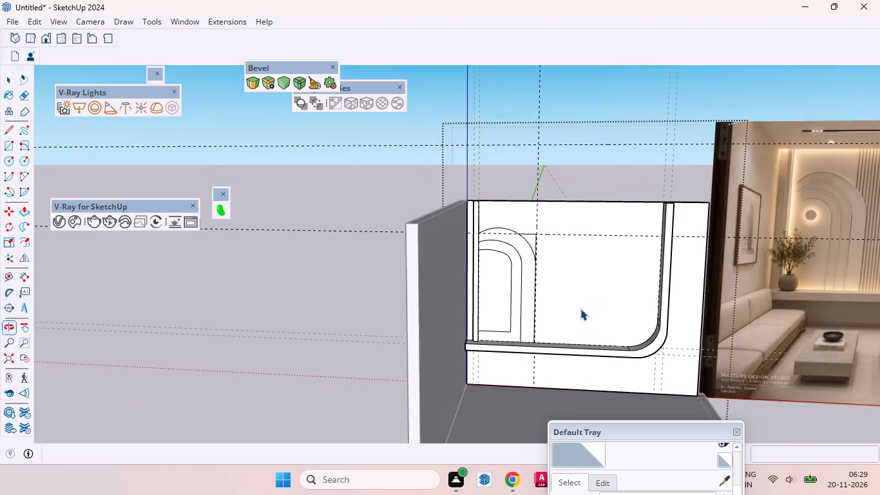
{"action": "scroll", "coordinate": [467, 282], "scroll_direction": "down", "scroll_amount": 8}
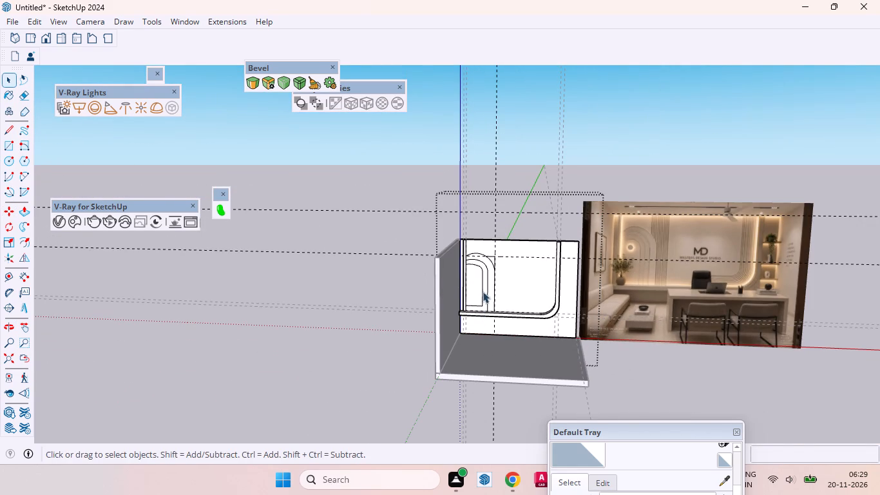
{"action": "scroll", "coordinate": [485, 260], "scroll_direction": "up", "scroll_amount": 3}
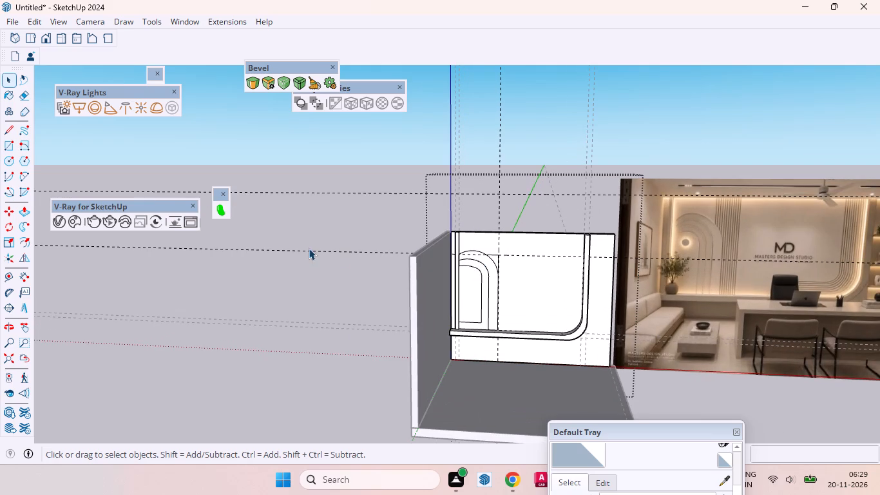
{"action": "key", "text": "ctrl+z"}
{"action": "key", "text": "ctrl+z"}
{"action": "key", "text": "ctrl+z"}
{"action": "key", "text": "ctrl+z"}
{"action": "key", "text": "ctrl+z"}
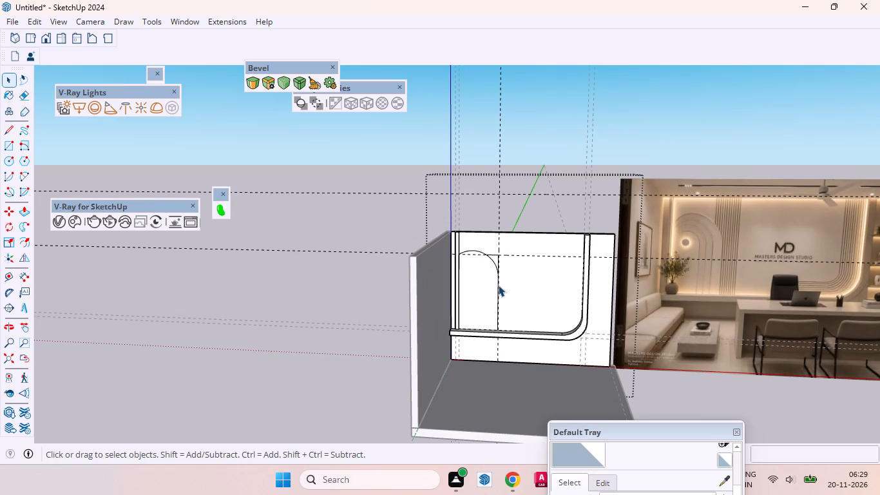
Place a vertical guide 8" inward from the arch's straight vertical edge farthest from the raised strip.
{"action": "key", "text": "t"}
{"action": "scroll", "coordinate": [494, 311], "scroll_direction": "up", "scroll_amount": 4}
{"action": "left_click", "coordinate": [498, 300]}
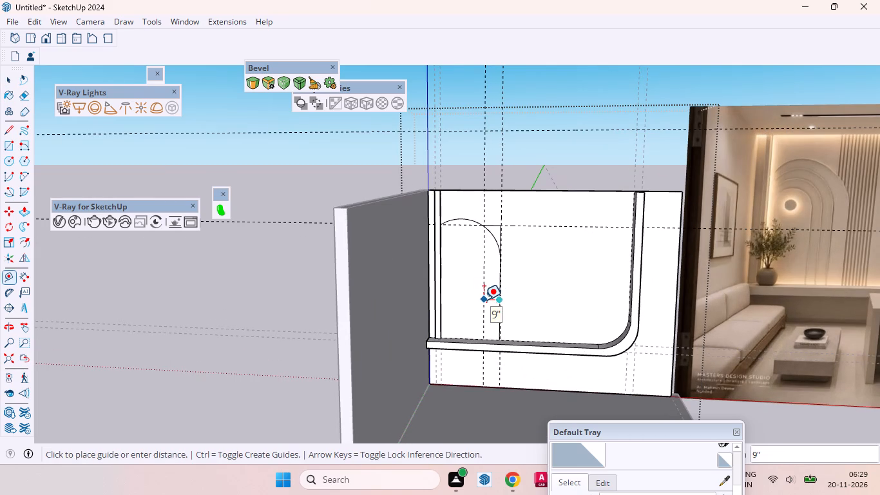
{"action": "key", "text": "8"}
{"action": "key", "text": "Return"}
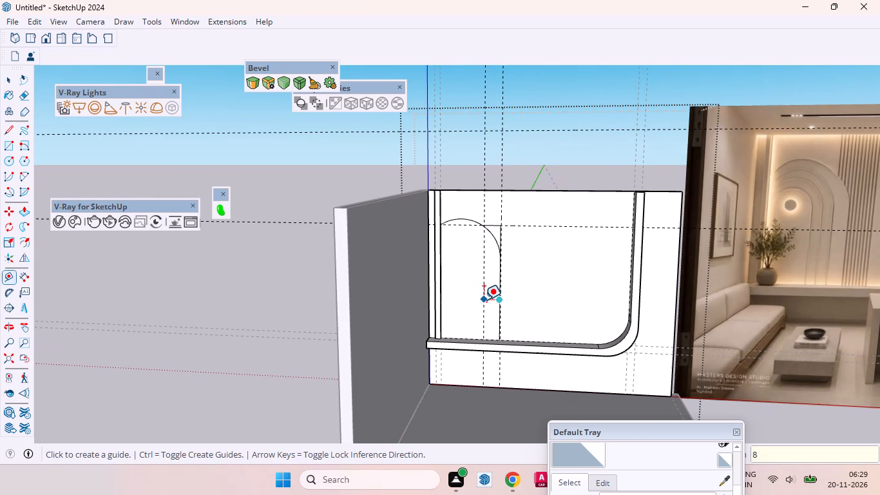
Create a guide 4" from the horizontal guide that crosses the upper part of the arch.
{"action": "scroll", "coordinate": [457, 247], "scroll_direction": "up", "scroll_amount": 2}
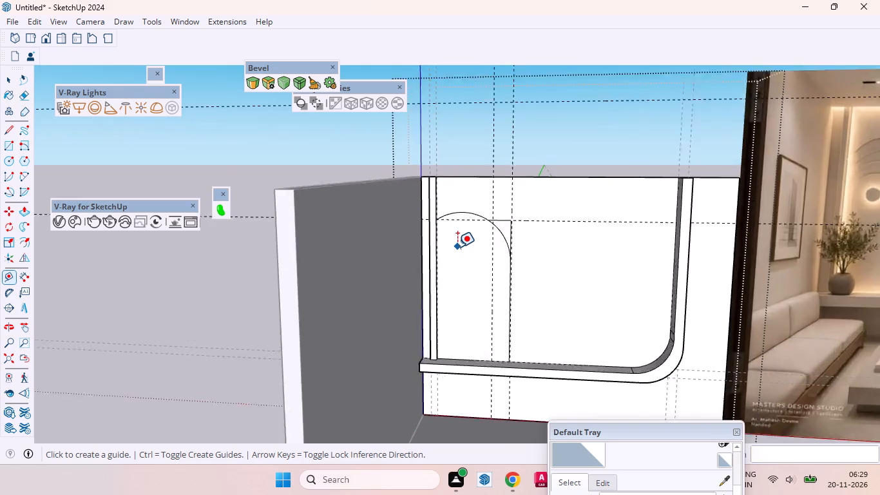
{"action": "scroll", "coordinate": [457, 247], "scroll_direction": "up", "scroll_amount": 4}
{"action": "left_click", "coordinate": [464, 208]}
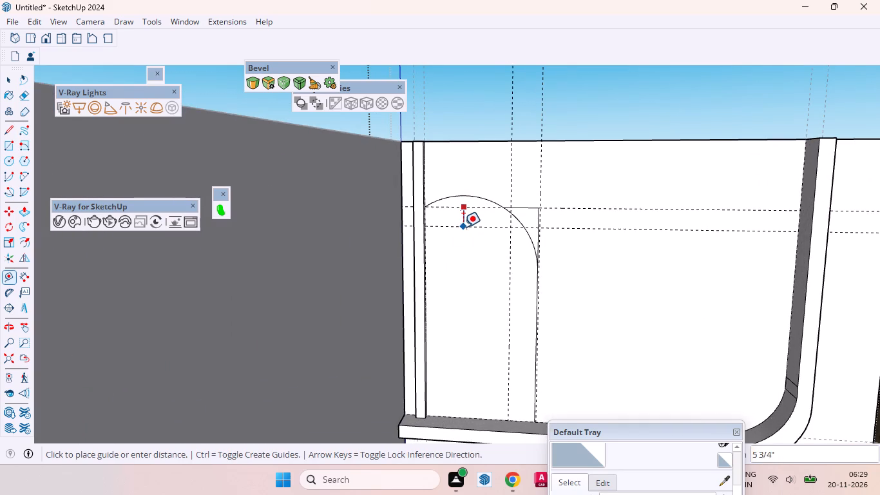
{"action": "scroll", "coordinate": [463, 228], "scroll_direction": "down", "scroll_amount": 7}
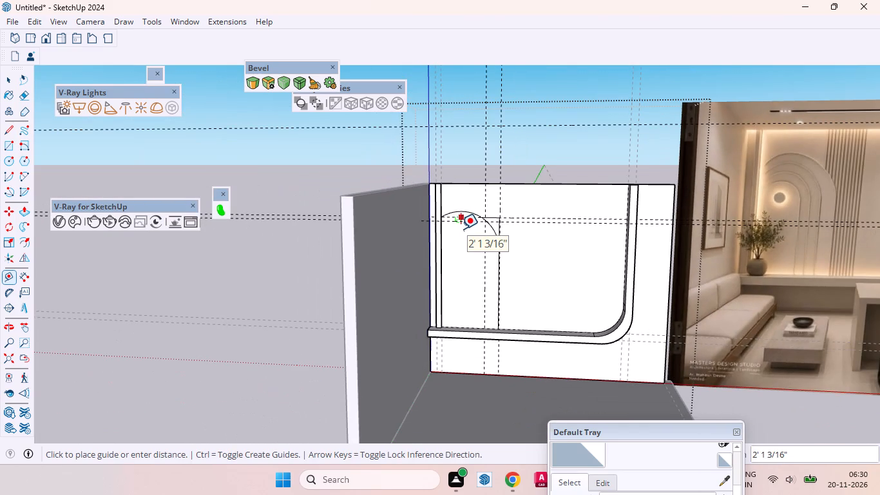
{"action": "key", "text": "4"}
{"action": "key", "text": "Return"}
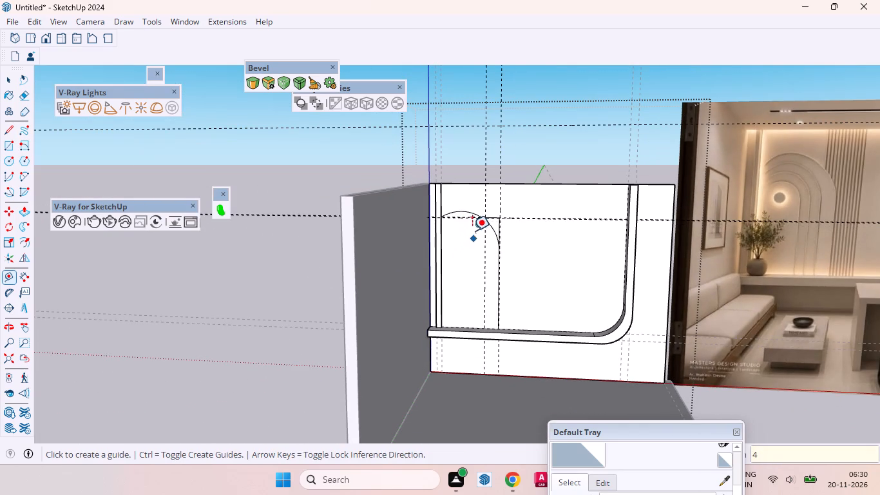
{"action": "scroll", "coordinate": [472, 231], "scroll_direction": "up", "scroll_amount": 20}
{"action": "scroll", "coordinate": [472, 231], "scroll_direction": "up", "scroll_amount": 5}
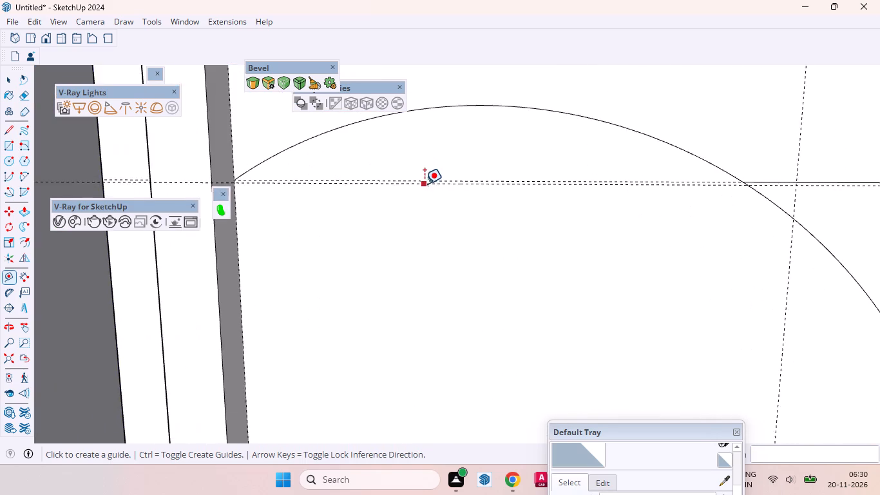
Place a horizontal guide 4" below the horizontal guide that crosses the upper part of the arch.
{"action": "left_click", "coordinate": [432, 179]}
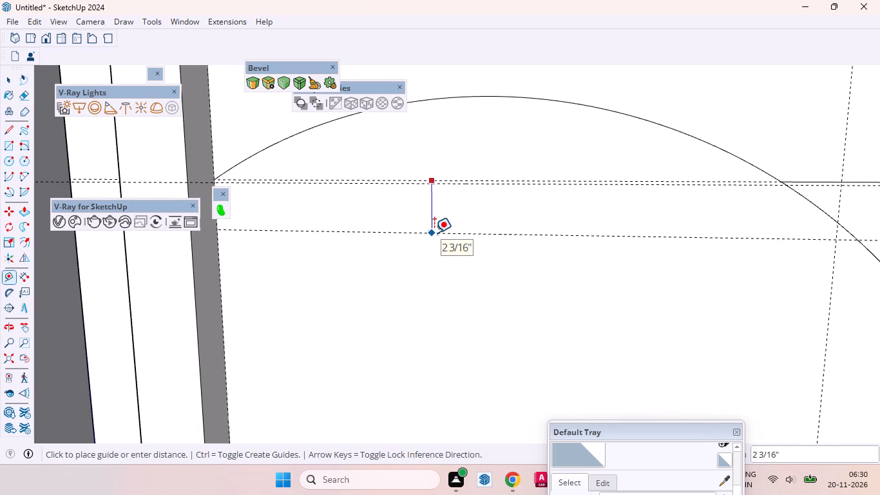
{"action": "key", "text": "4"}
{"action": "key", "text": "Return"}
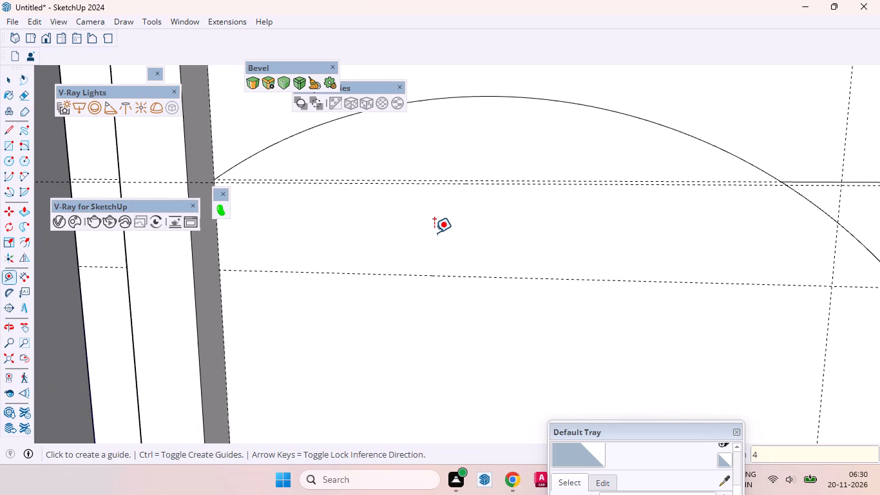
{"action": "key", "text": "space"}
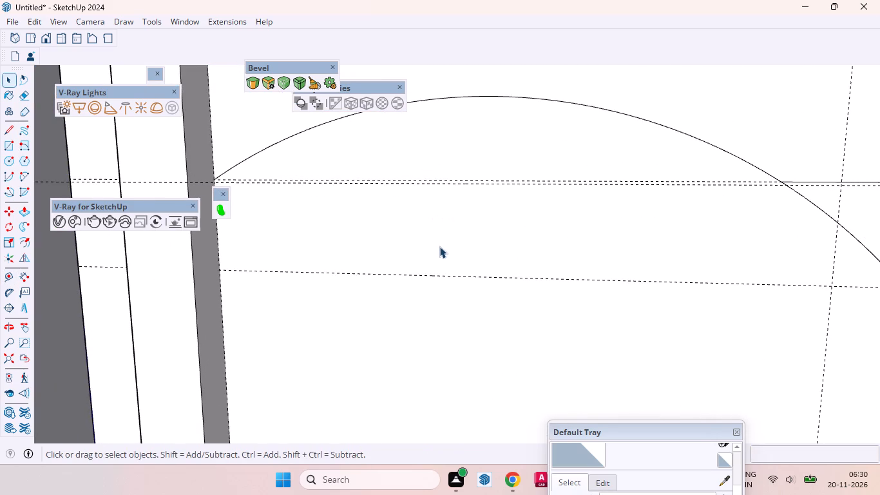
Place a horizontal guide through the endpoint where the arch's curve meets its straight vertical edge.
{"action": "scroll", "coordinate": [439, 247], "scroll_direction": "down", "scroll_amount": 8}
{"action": "scroll", "coordinate": [442, 230], "scroll_direction": "up", "scroll_amount": 1}
{"action": "scroll", "coordinate": [442, 229], "scroll_direction": "down", "scroll_amount": 13}
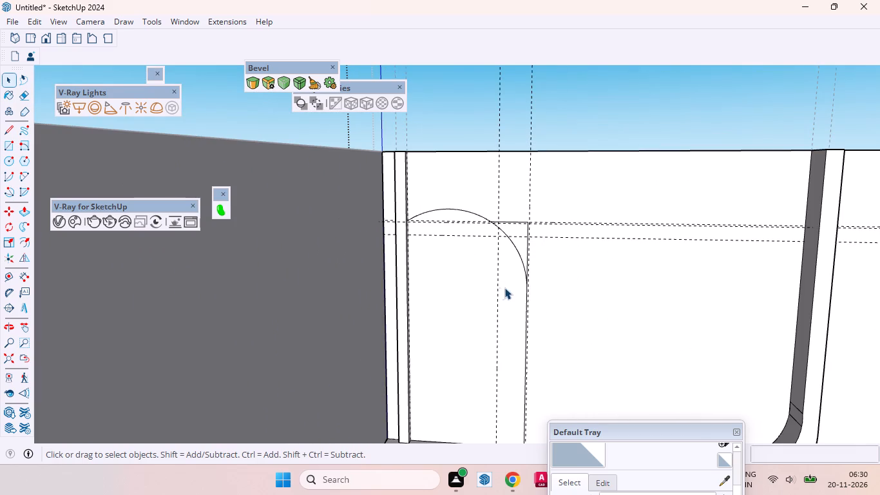
{"action": "scroll", "coordinate": [488, 289], "scroll_direction": "down", "scroll_amount": 6}
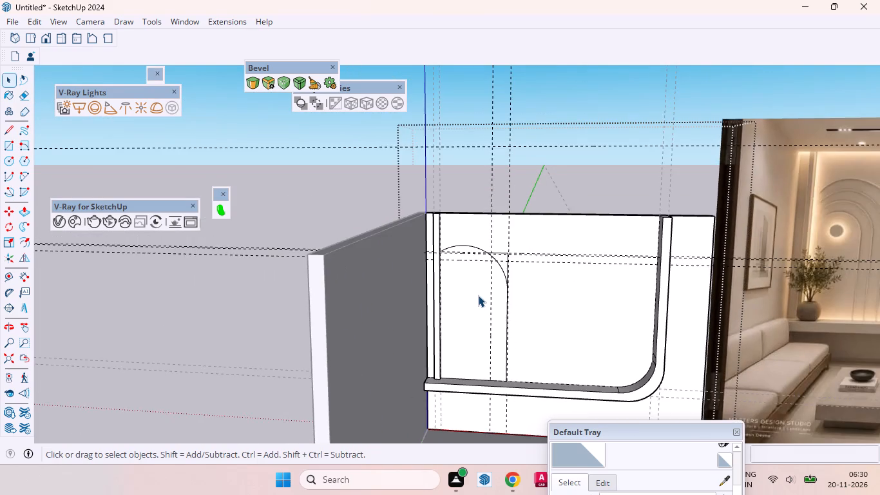
{"action": "scroll", "coordinate": [478, 295], "scroll_direction": "down", "scroll_amount": 2}
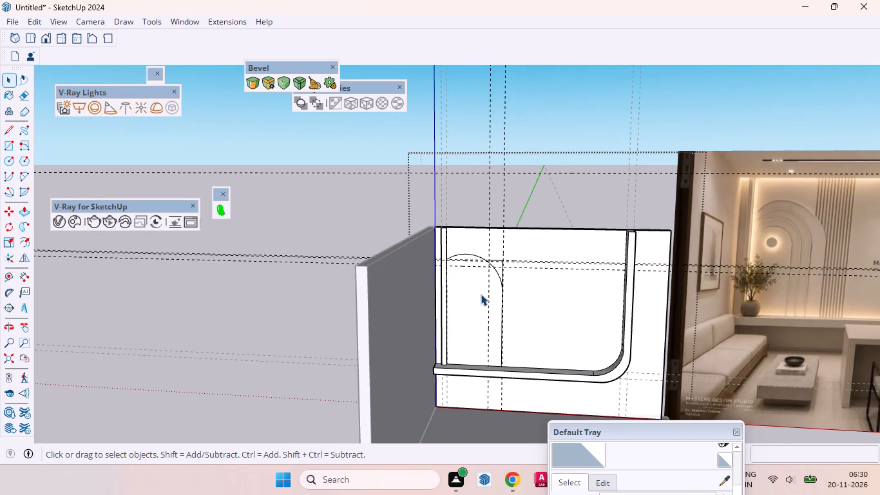
{"action": "scroll", "coordinate": [499, 289], "scroll_direction": "up", "scroll_amount": 2}
{"action": "key", "text": "t"}
{"action": "scroll", "coordinate": [525, 277], "scroll_direction": "up", "scroll_amount": 5}
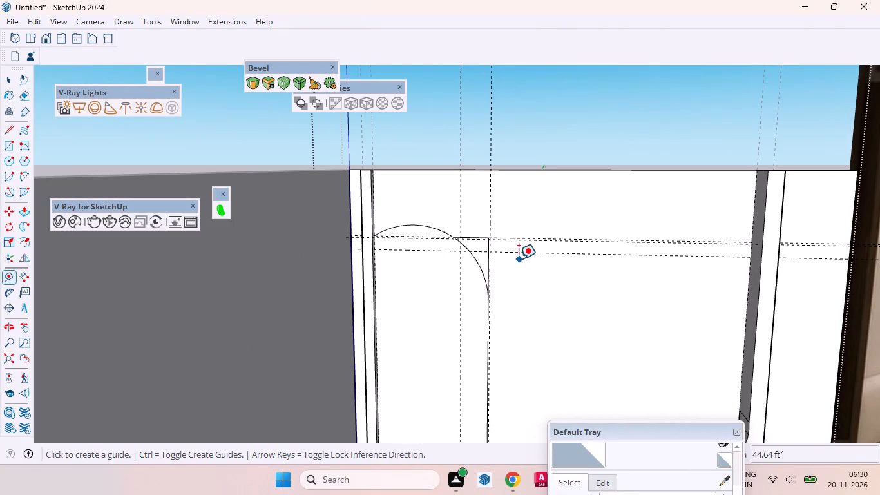
{"action": "left_click", "coordinate": [512, 254]}
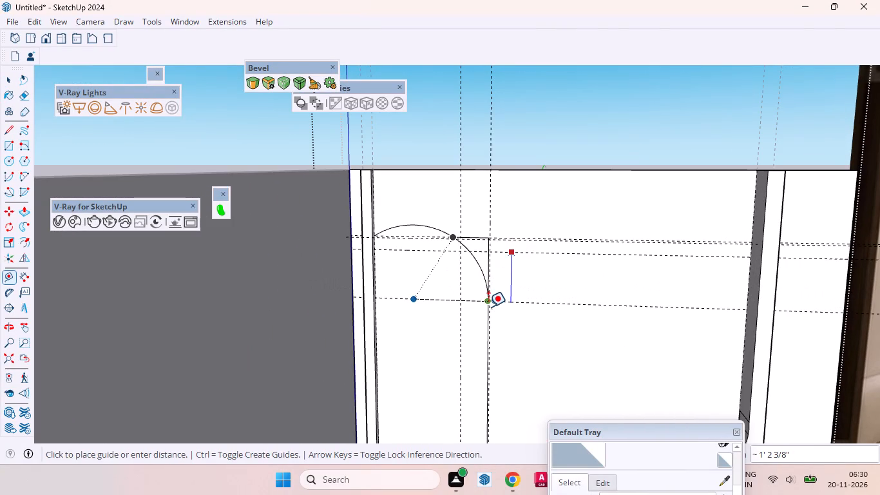
{"action": "left_click", "coordinate": [489, 307]}
{"action": "key", "text": "space"}
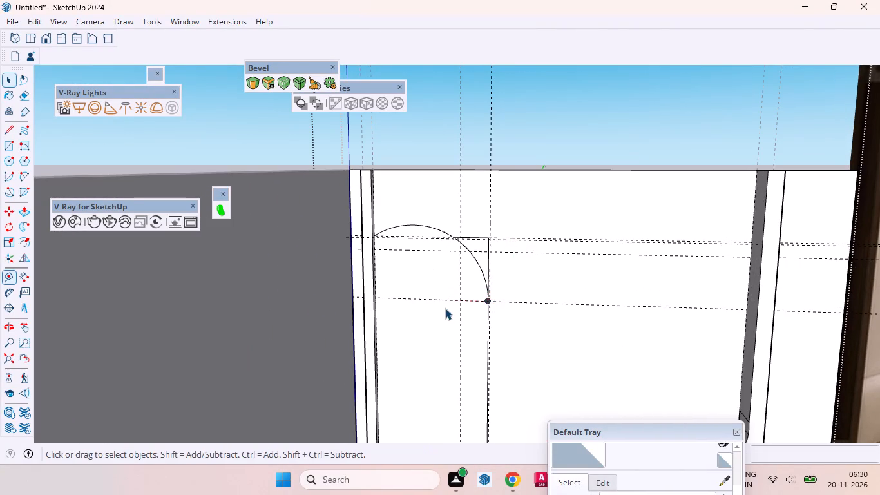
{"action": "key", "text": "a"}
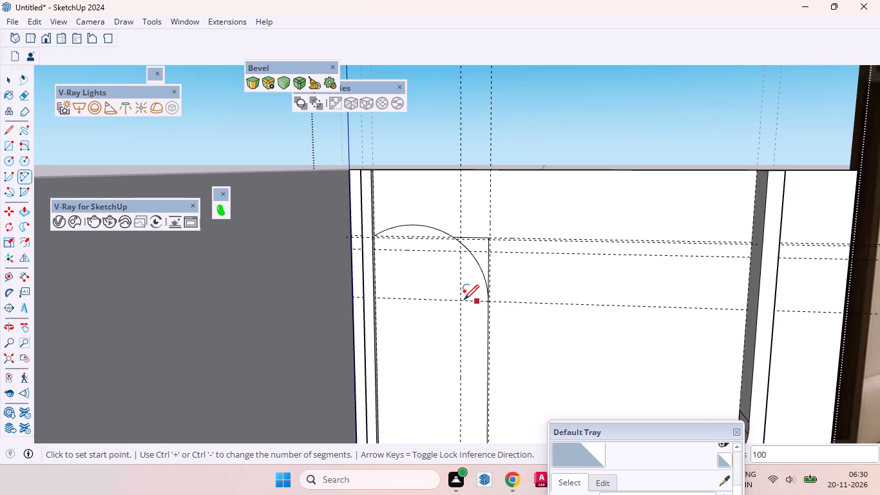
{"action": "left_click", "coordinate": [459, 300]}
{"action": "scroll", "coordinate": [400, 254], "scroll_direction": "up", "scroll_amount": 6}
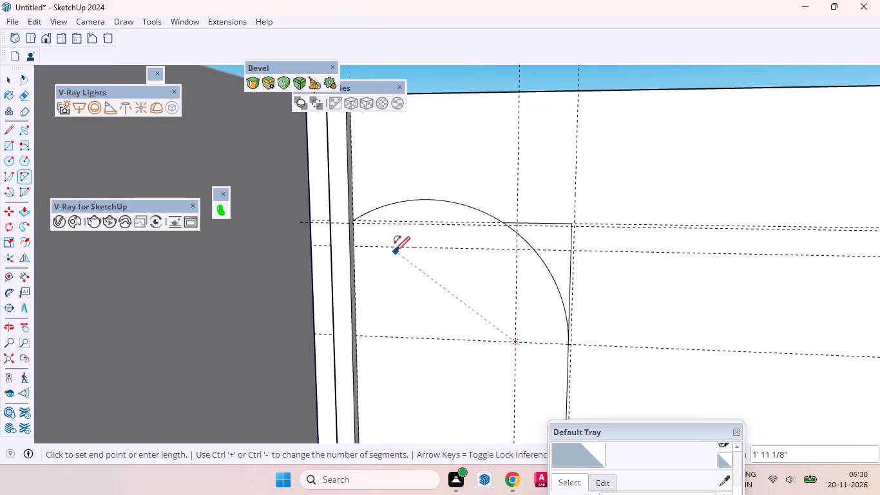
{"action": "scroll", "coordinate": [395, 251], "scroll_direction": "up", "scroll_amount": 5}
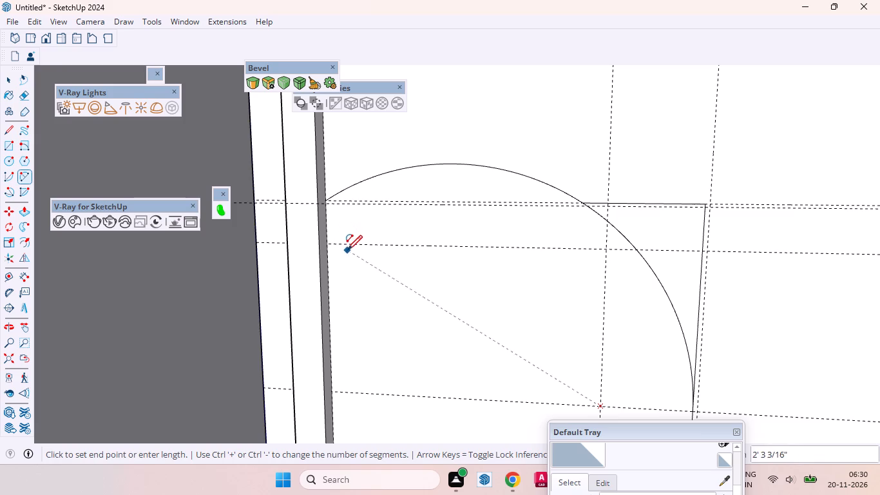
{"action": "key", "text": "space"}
Draw a 100-segment arc from the inner vertical guide's crossing at the curve's base to the raised strip at the 4" guide, bulging about 8 1/2".
{"action": "key", "text": "a"}
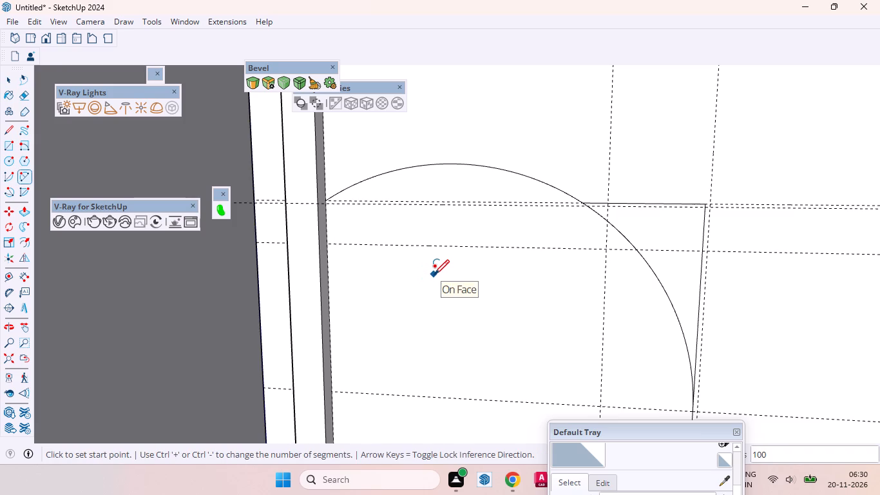
{"action": "type", "text": "10"}
{"action": "key", "text": "0"}
{"action": "key", "text": "Return"}
{"action": "scroll", "coordinate": [500, 238], "scroll_direction": "down", "scroll_amount": 3}
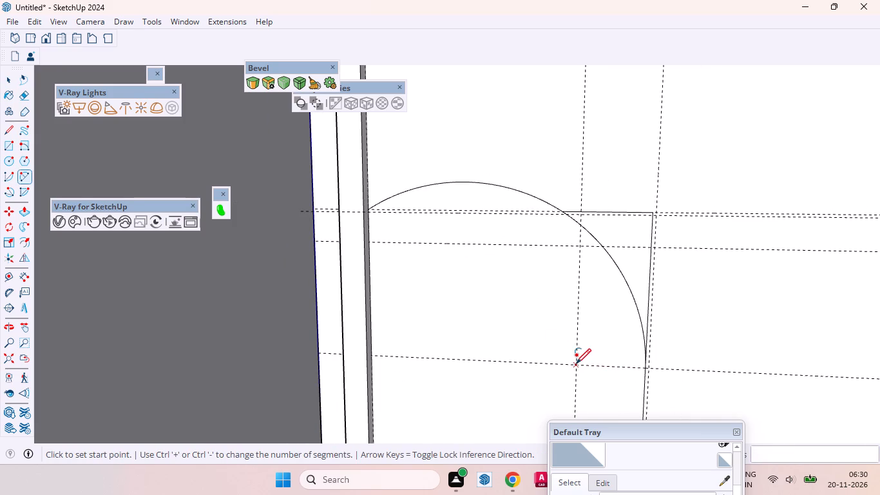
{"action": "left_click", "coordinate": [576, 364]}
{"action": "scroll", "coordinate": [389, 239], "scroll_direction": "up", "scroll_amount": 6}
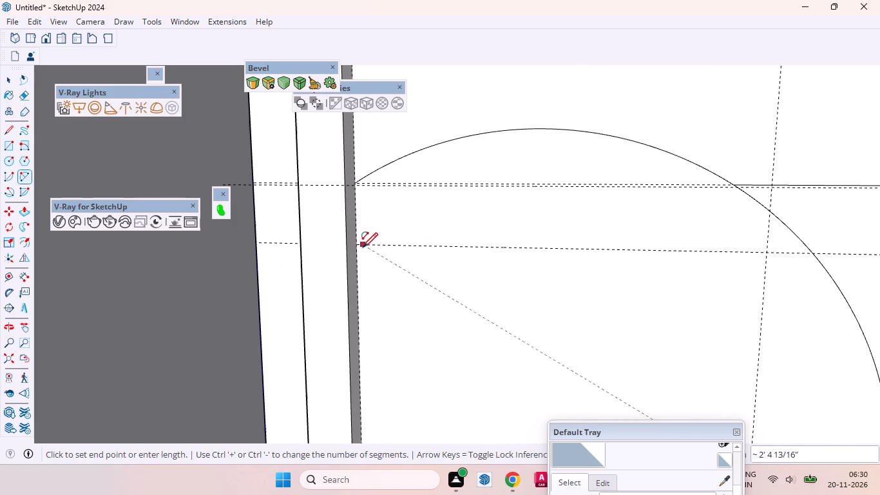
{"action": "left_click", "coordinate": [358, 246]}
{"action": "scroll", "coordinate": [464, 262], "scroll_direction": "down", "scroll_amount": 7}
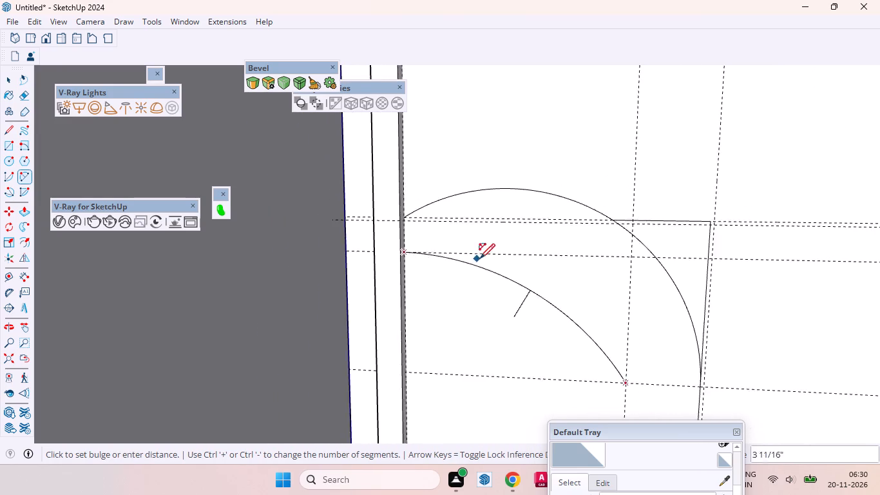
{"action": "scroll", "coordinate": [480, 258], "scroll_direction": "down", "scroll_amount": 2}
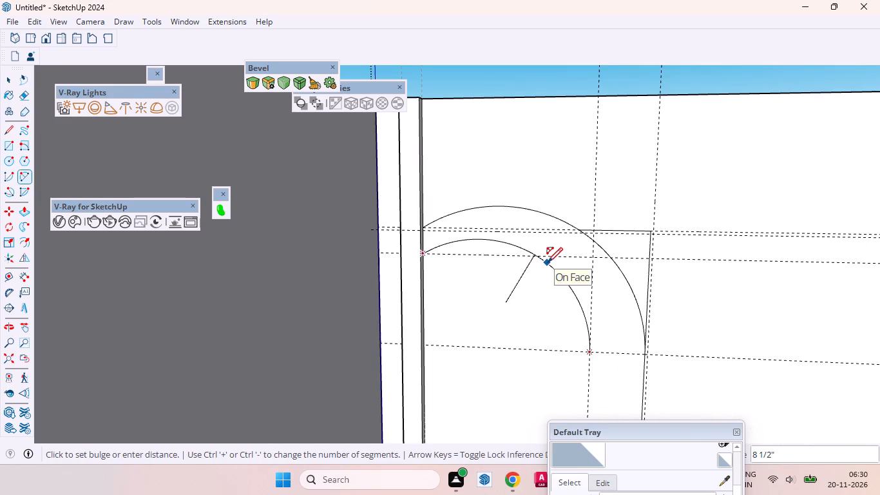
{"action": "left_click", "coordinate": [548, 262]}
{"action": "key", "text": "space"}
Draw a vertical line from the inner arc's lower end down to the ledge, separating the inner arch face.
{"action": "scroll", "coordinate": [524, 194], "scroll_direction": "down", "scroll_amount": 5}
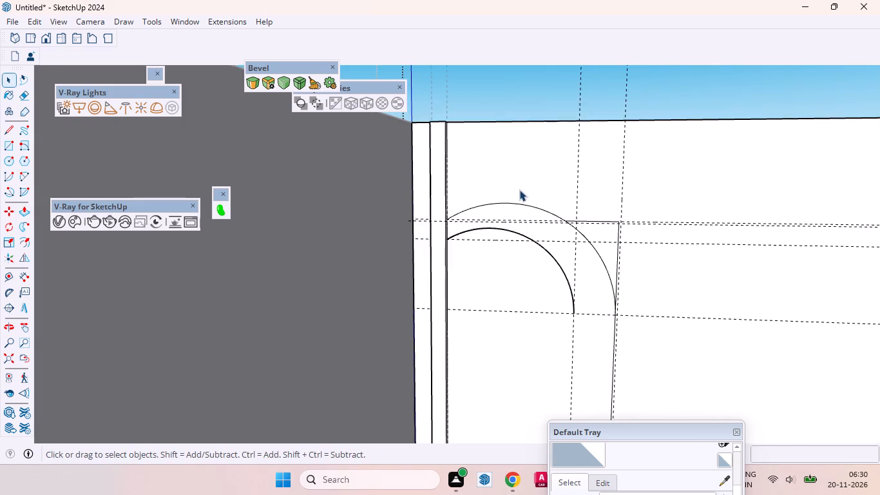
{"action": "scroll", "coordinate": [519, 189], "scroll_direction": "down", "scroll_amount": 8}
{"action": "left_click", "coordinate": [509, 269]}
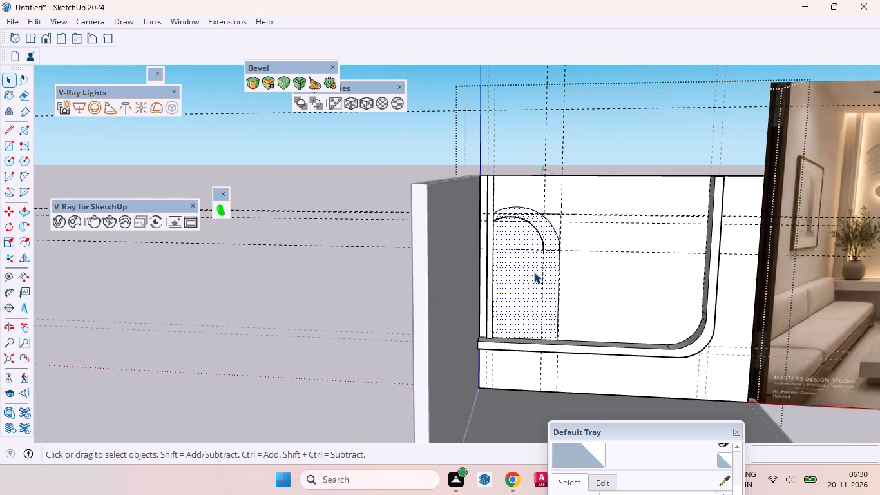
{"action": "key", "text": "l"}
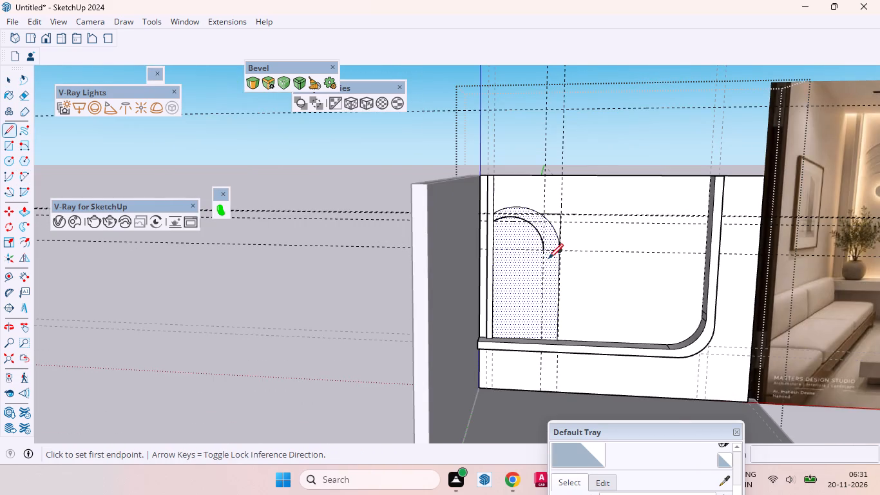
{"action": "scroll", "coordinate": [548, 258], "scroll_direction": "up", "scroll_amount": 3}
{"action": "left_click", "coordinate": [540, 247]}
{"action": "scroll", "coordinate": [542, 340], "scroll_direction": "up", "scroll_amount": 4}
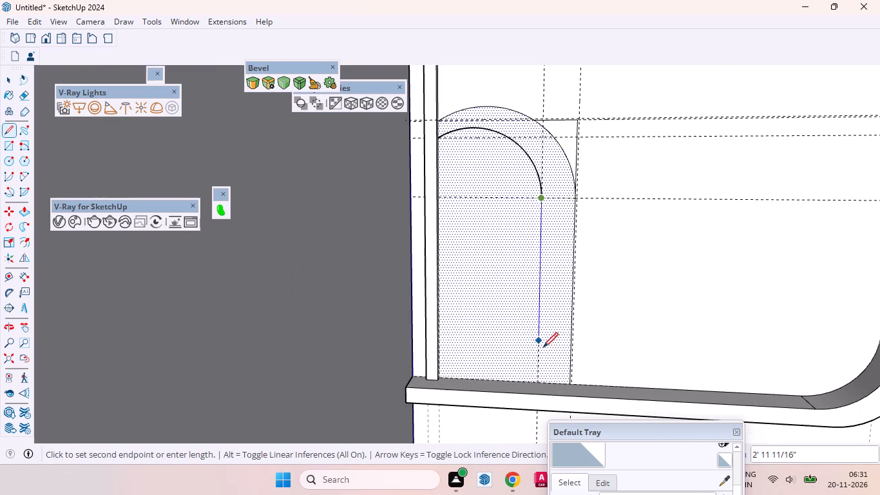
{"action": "left_click", "coordinate": [541, 380]}
{"action": "key", "text": "space"}
{"action": "left_click", "coordinate": [504, 291]}
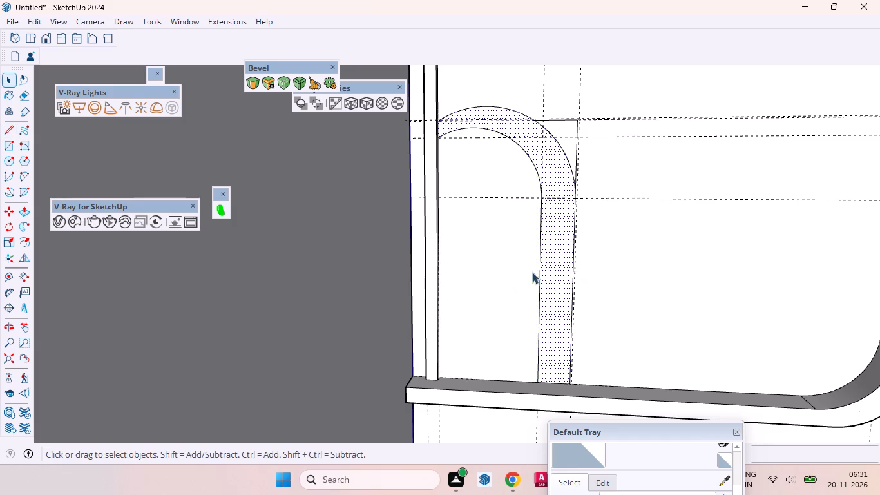
Place a vertical guide 6" inward from the inner arch's straight vertical edge.
{"action": "scroll", "coordinate": [593, 245], "scroll_direction": "down", "scroll_amount": 7}
{"action": "middle_click_drag", "start_coordinate": [550, 252], "coordinate": [538, 251]}
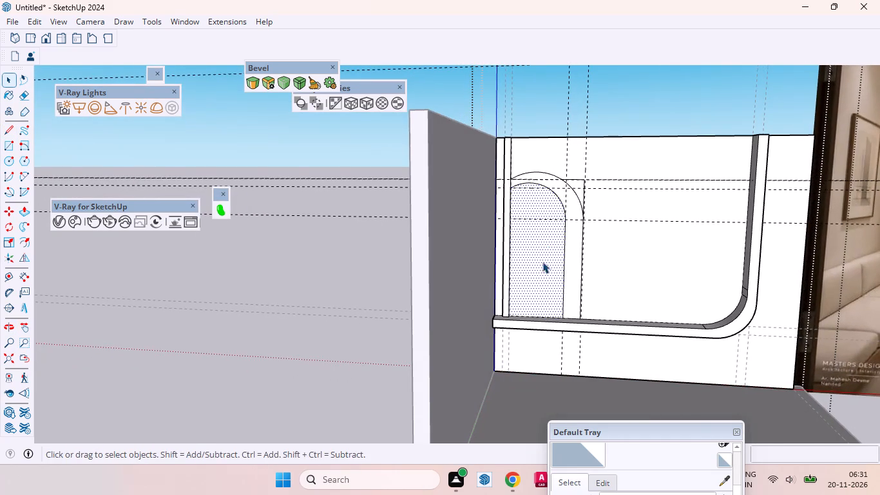
{"action": "key", "text": "t"}
{"action": "scroll", "coordinate": [541, 249], "scroll_direction": "up", "scroll_amount": 4}
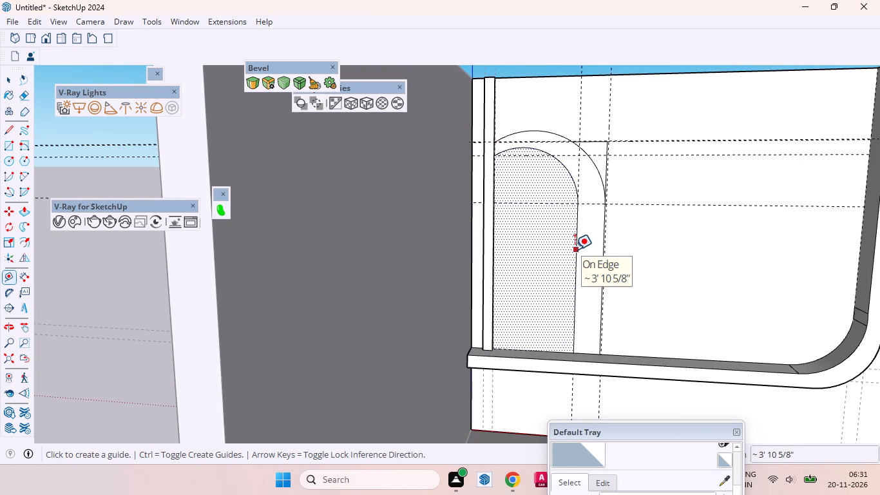
{"action": "left_click", "coordinate": [576, 249]}
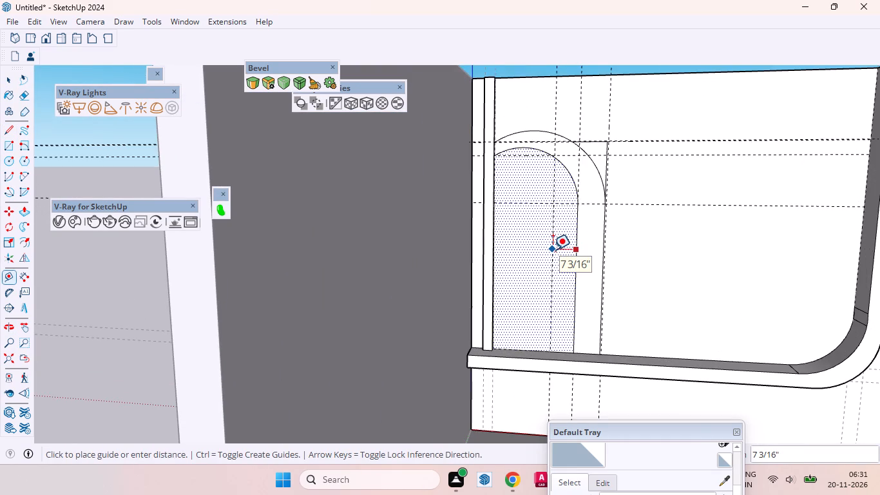
{"action": "key", "text": "6"}
{"action": "key", "text": "Return"}
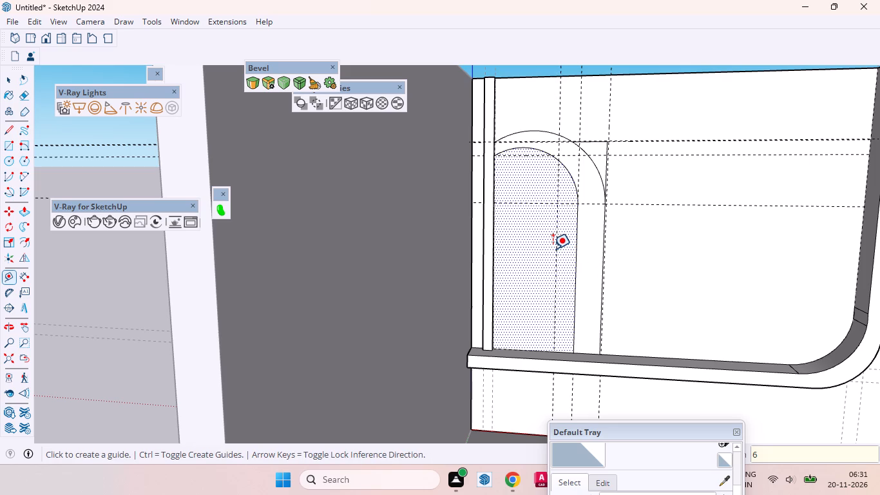
Place a horizontal guide 4" below the guide where the inner arc meets the raised strip.
{"action": "scroll", "coordinate": [557, 162], "scroll_direction": "up", "scroll_amount": 3}
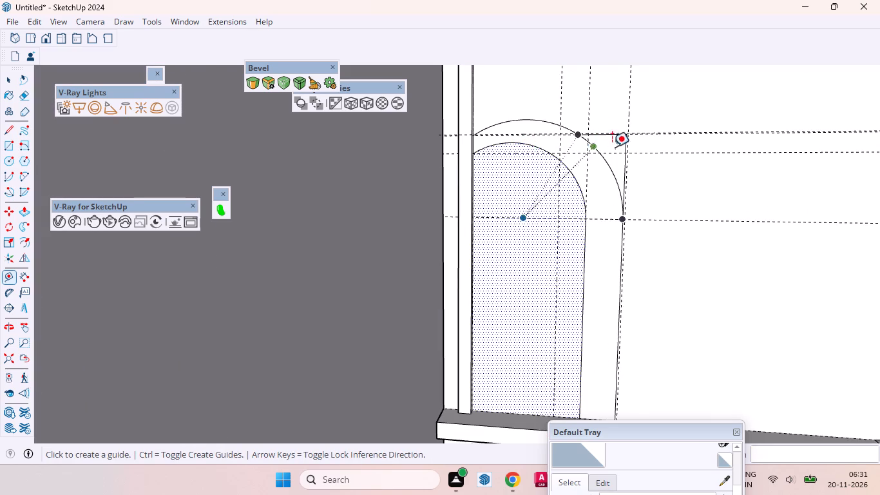
{"action": "left_click", "coordinate": [521, 156]}
{"action": "scroll", "coordinate": [521, 166], "scroll_direction": "down", "scroll_amount": 8}
{"action": "scroll", "coordinate": [513, 167], "scroll_direction": "up", "scroll_amount": 1}
{"action": "scroll", "coordinate": [513, 167], "scroll_direction": "down", "scroll_amount": 1}
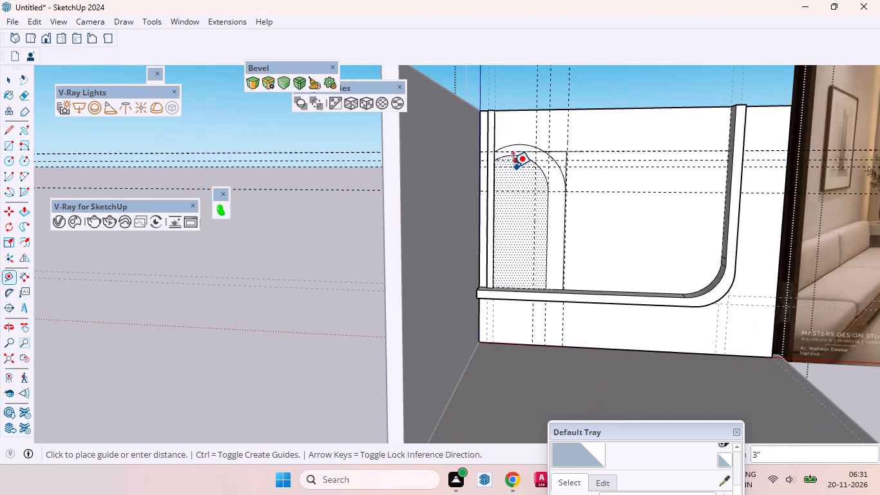
{"action": "scroll", "coordinate": [513, 168], "scroll_direction": "down", "scroll_amount": 3}
{"action": "scroll", "coordinate": [513, 169], "scroll_direction": "up", "scroll_amount": 3}
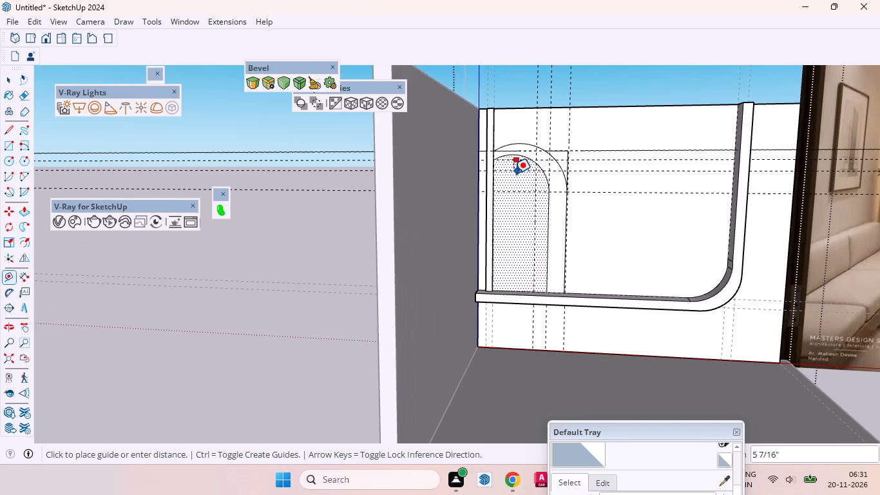
{"action": "key", "text": "4"}
{"action": "key", "text": "Return"}
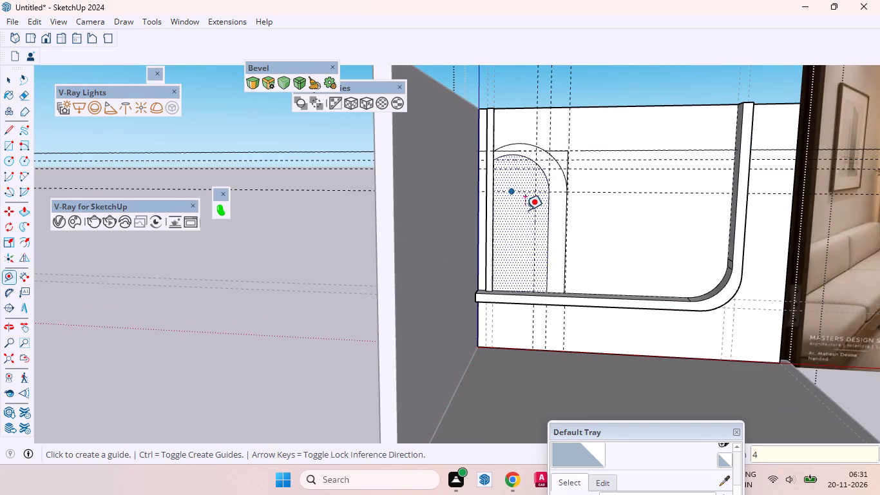
{"action": "key", "text": "space"}
Draw a 100-segment arc inside the inner arch, from the 6" vertical guide's crossing at the curve's base to the raised strip at the lowest 4" guide.
{"action": "scroll", "coordinate": [537, 204], "scroll_direction": "up", "scroll_amount": 6}
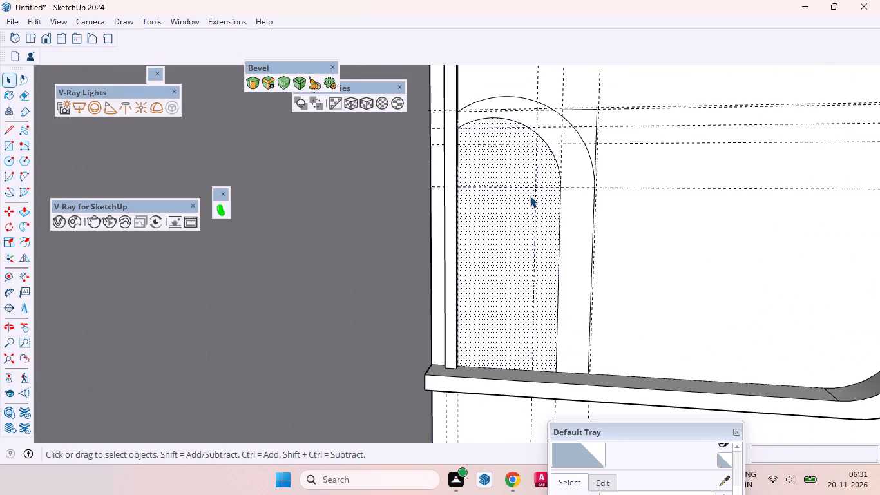
{"action": "key", "text": "a"}
{"action": "scroll", "coordinate": [532, 175], "scroll_direction": "up", "scroll_amount": 2}
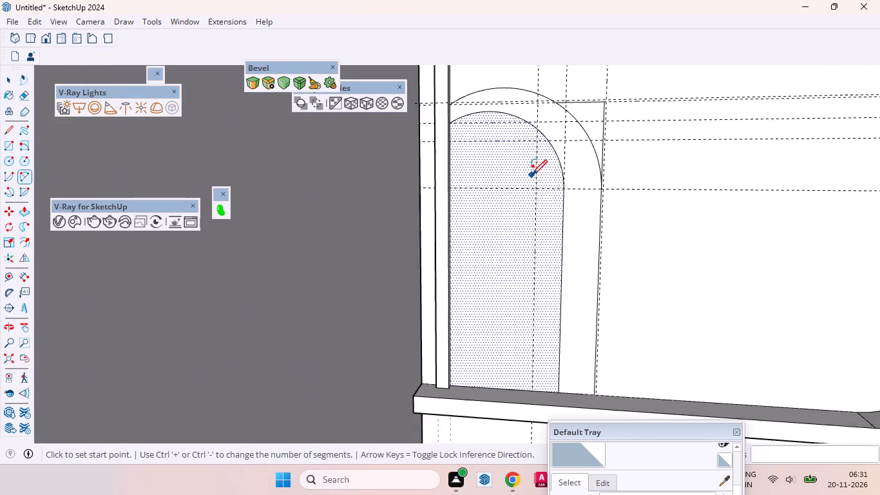
{"action": "scroll", "coordinate": [532, 175], "scroll_direction": "up", "scroll_amount": 1}
{"action": "key", "text": "space"}
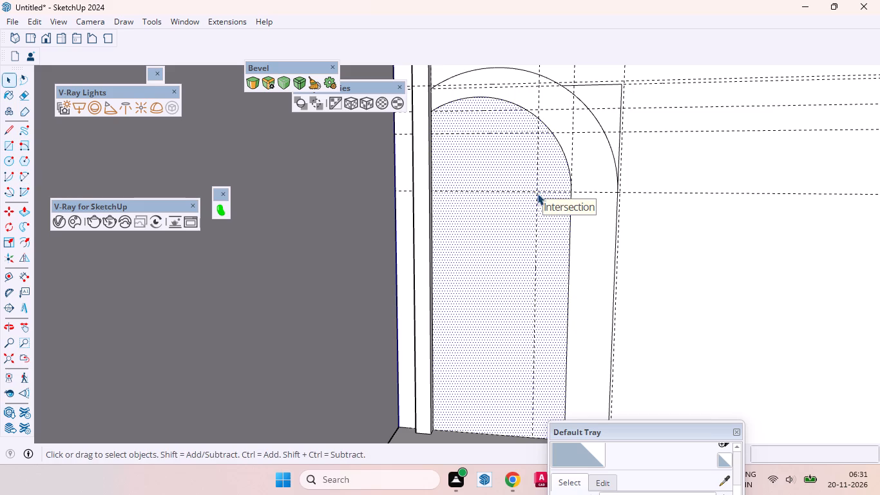
{"action": "type", "text": "qa"}
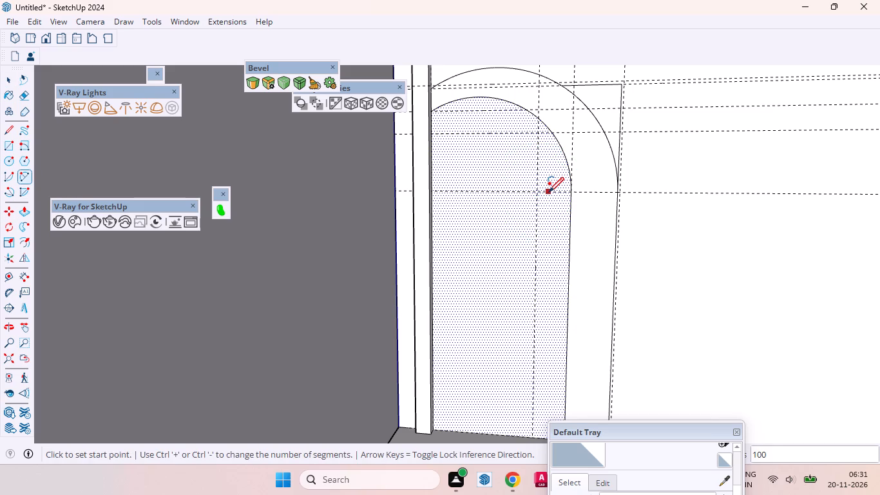
{"action": "key", "text": "1"}
{"action": "type", "text": "00"}
{"action": "key", "text": "Return"}
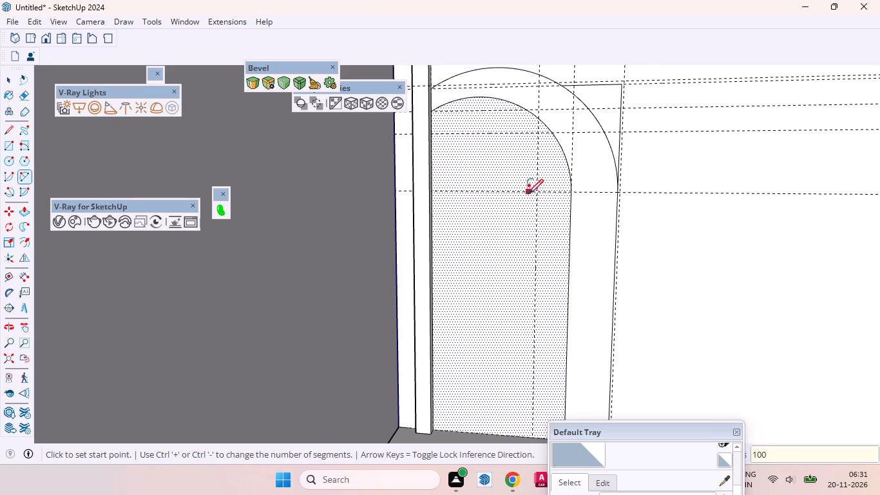
{"action": "left_click", "coordinate": [537, 191]}
{"action": "scroll", "coordinate": [464, 128], "scroll_direction": "up", "scroll_amount": 4}
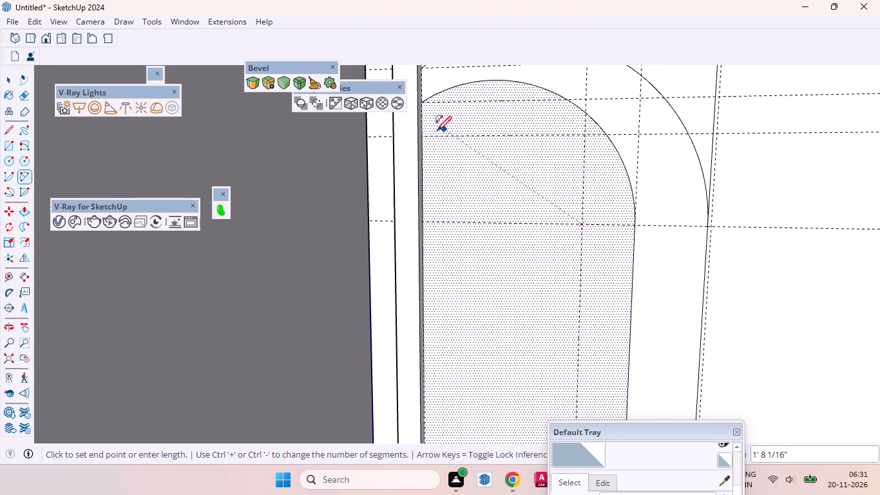
{"action": "scroll", "coordinate": [437, 131], "scroll_direction": "up", "scroll_amount": 9}
{"action": "left_click", "coordinate": [412, 137]}
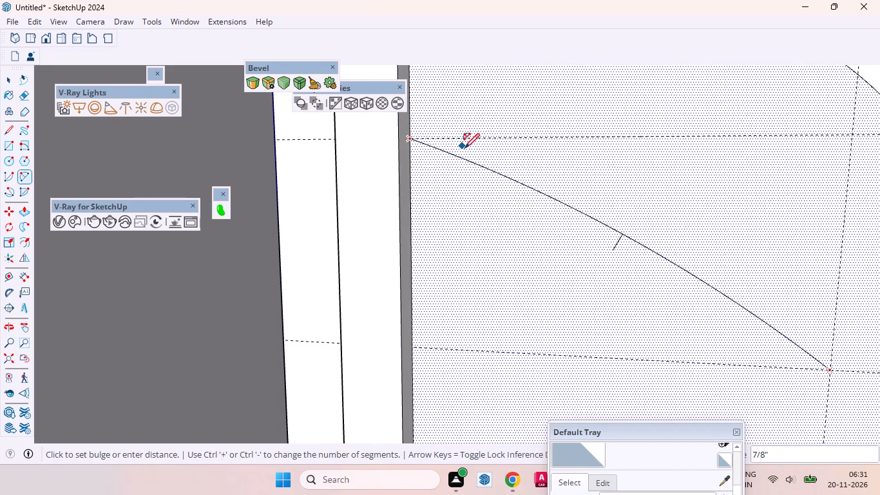
{"action": "scroll", "coordinate": [490, 156], "scroll_direction": "down", "scroll_amount": 8}
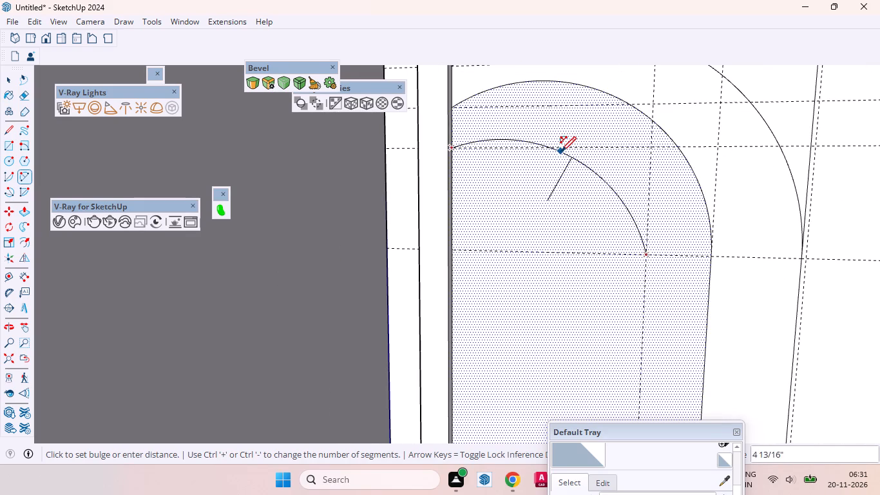
{"action": "scroll", "coordinate": [561, 151], "scroll_direction": "down", "scroll_amount": 15}
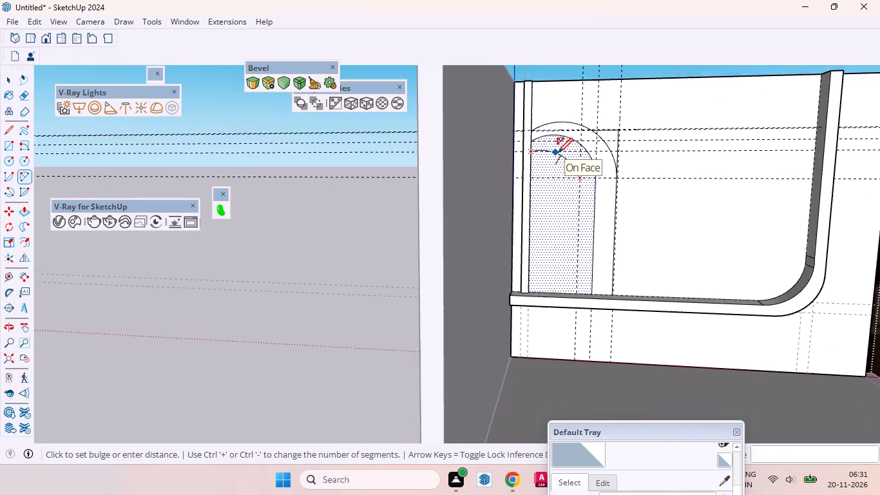
{"action": "scroll", "coordinate": [558, 153], "scroll_direction": "down", "scroll_amount": 7}
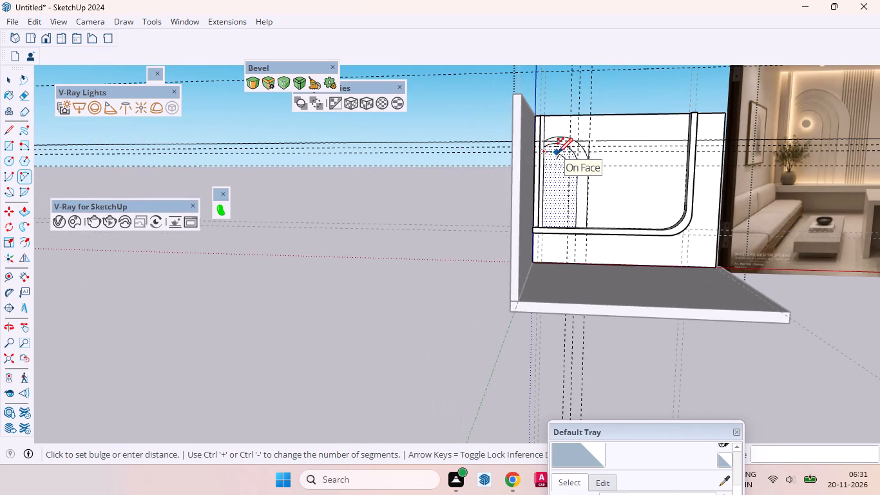
{"action": "scroll", "coordinate": [560, 153], "scroll_direction": "up", "scroll_amount": 3}
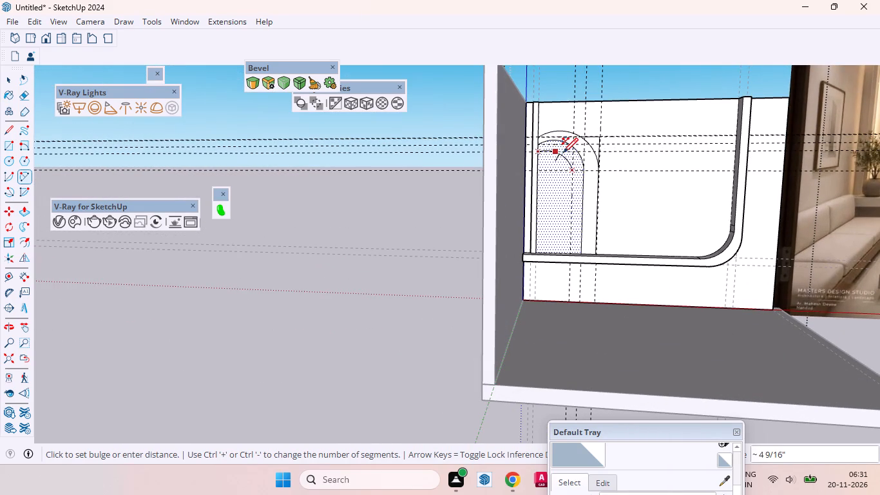
{"action": "scroll", "coordinate": [564, 153], "scroll_direction": "up", "scroll_amount": 3}
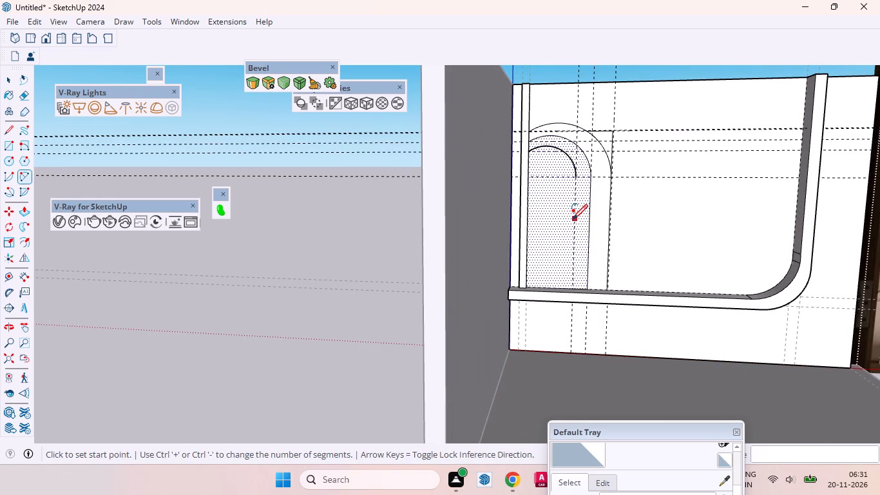
Draw a vertical line from the third arc's lower end down to the ledge, separating the third arch face.
{"action": "key", "text": "space"}
{"action": "key", "text": "l"}
{"action": "scroll", "coordinate": [575, 204], "scroll_direction": "up", "scroll_amount": 3}
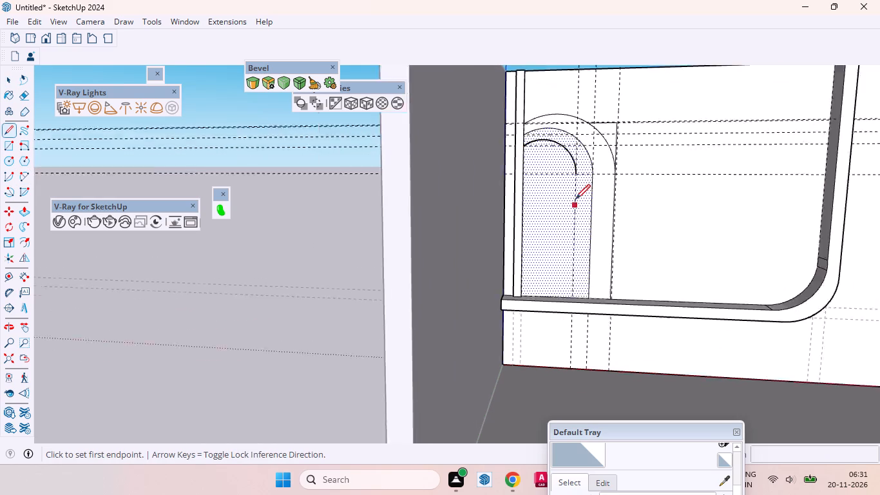
{"action": "scroll", "coordinate": [575, 199], "scroll_direction": "up", "scroll_amount": 1}
{"action": "left_click", "coordinate": [579, 164]}
{"action": "scroll", "coordinate": [577, 209], "scroll_direction": "up", "scroll_amount": 1}
{"action": "scroll", "coordinate": [577, 209], "scroll_direction": "down", "scroll_amount": 3}
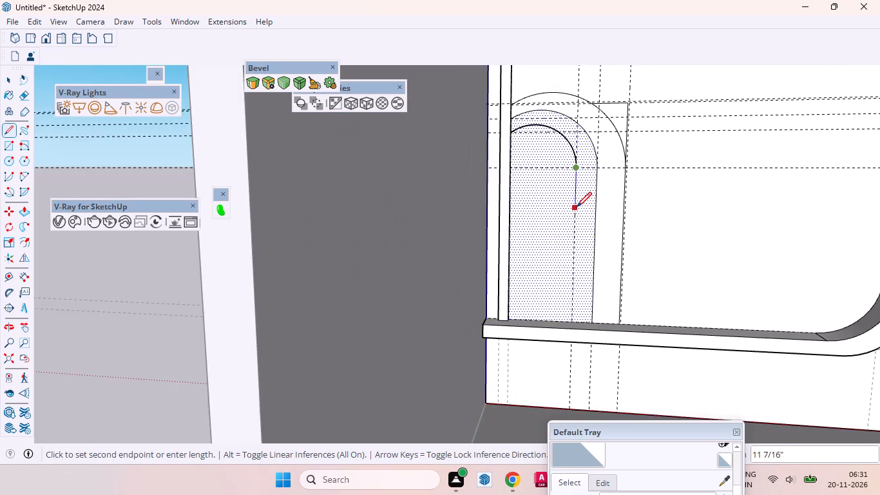
{"action": "scroll", "coordinate": [577, 207], "scroll_direction": "down", "scroll_amount": 2}
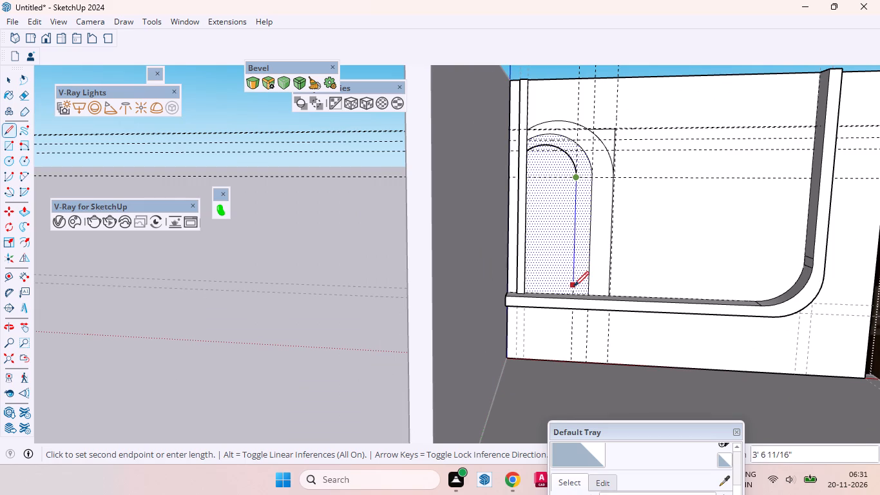
{"action": "left_click", "coordinate": [573, 294]}
{"action": "key", "text": "space"}
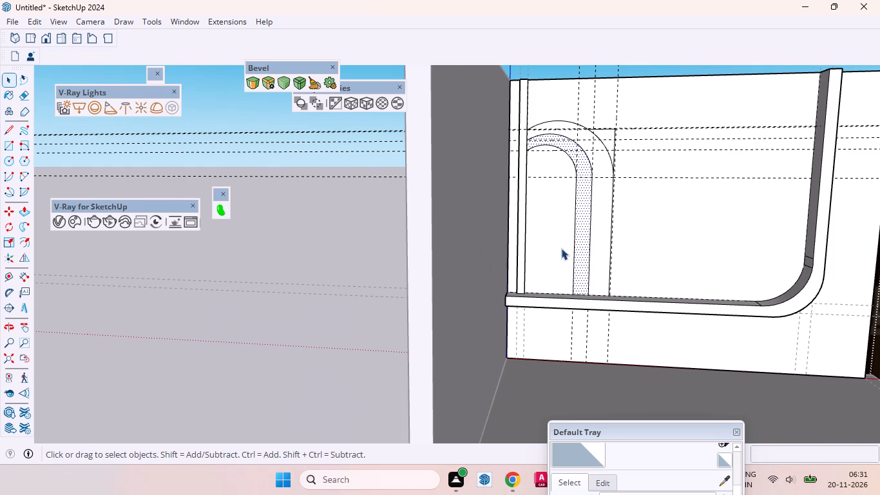
Place a vertical guide 6" inward from the third arch's straight vertical edge.
{"action": "left_click", "coordinate": [561, 248]}
{"action": "scroll", "coordinate": [527, 233], "scroll_direction": "down", "scroll_amount": 11}
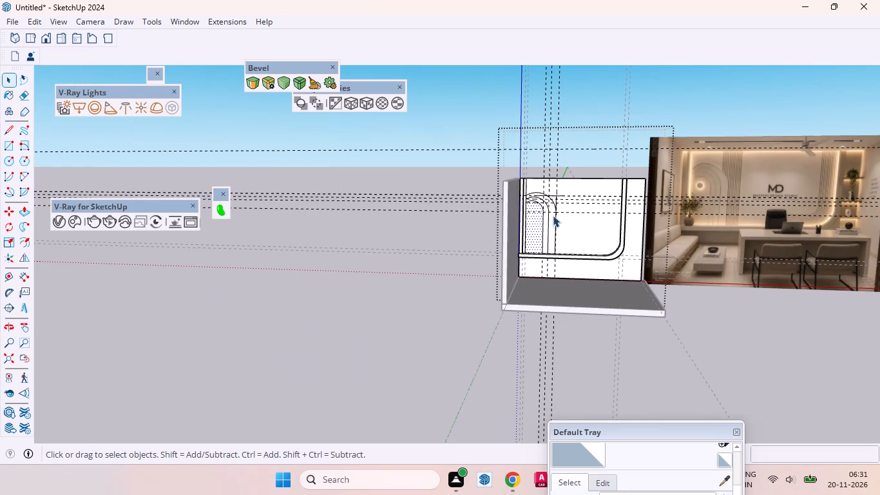
{"action": "scroll", "coordinate": [542, 199], "scroll_direction": "up", "scroll_amount": 6}
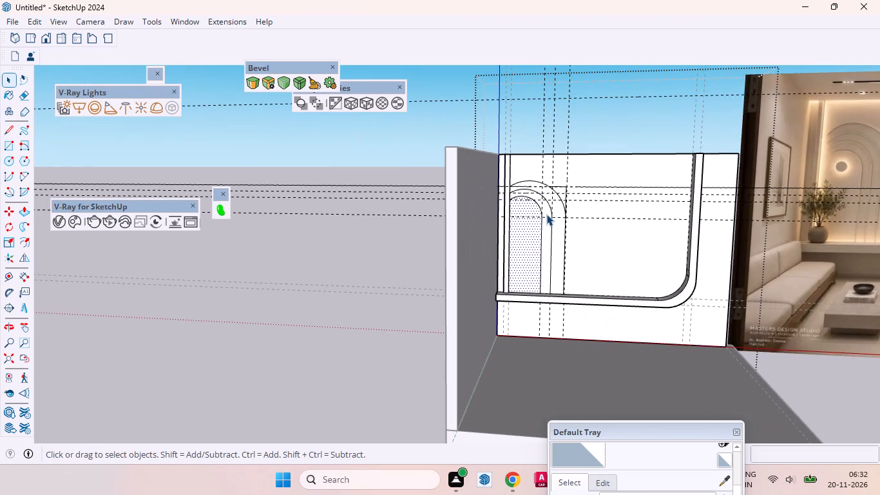
{"action": "key", "text": "t"}
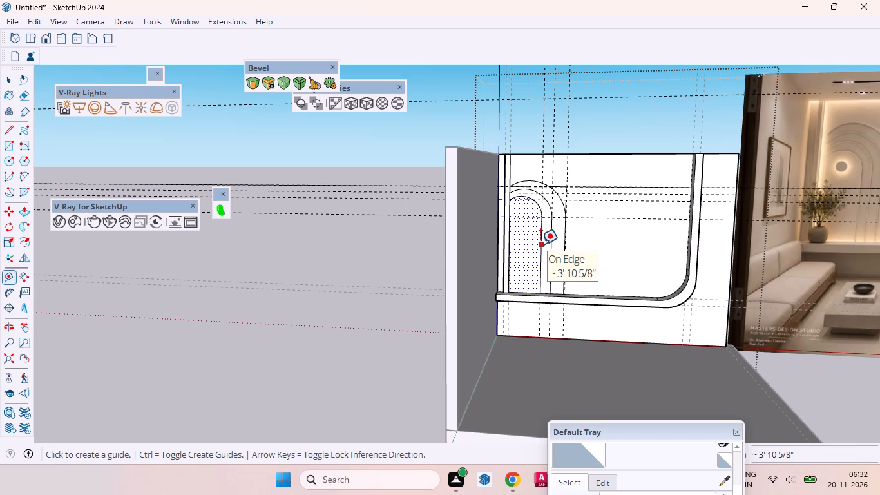
{"action": "left_click", "coordinate": [540, 244]}
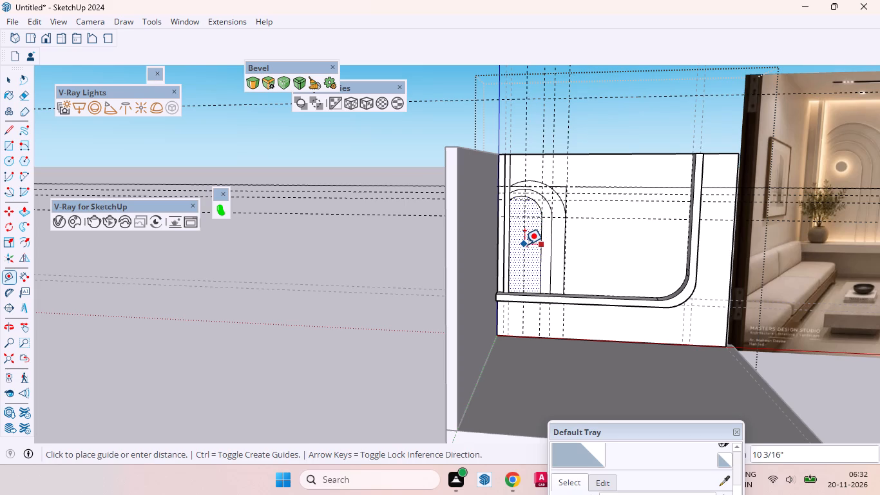
{"action": "key", "text": "6"}
{"action": "key", "text": "Return"}
{"action": "key", "text": "space"}
Place a horizontal guide 3" below the guide where the third arc meets the raised strip.
{"action": "scroll", "coordinate": [527, 195], "scroll_direction": "up", "scroll_amount": 3}
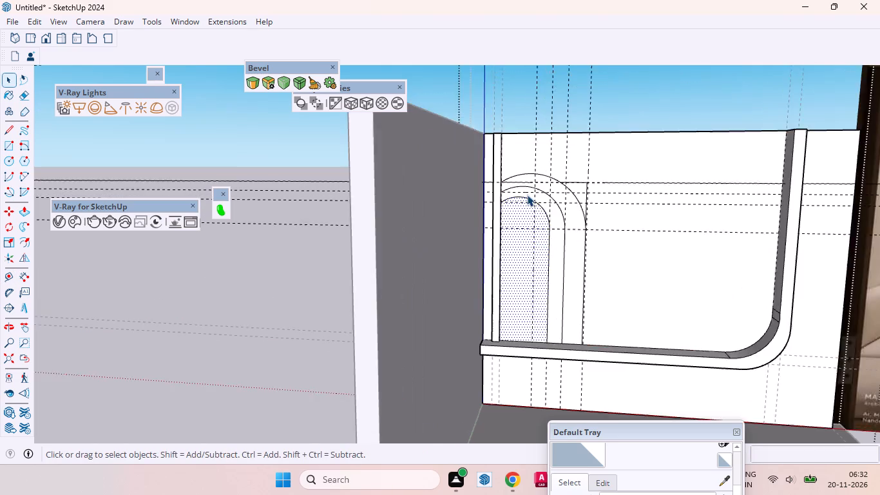
{"action": "scroll", "coordinate": [527, 195], "scroll_direction": "up", "scroll_amount": 6}
{"action": "key", "text": "t"}
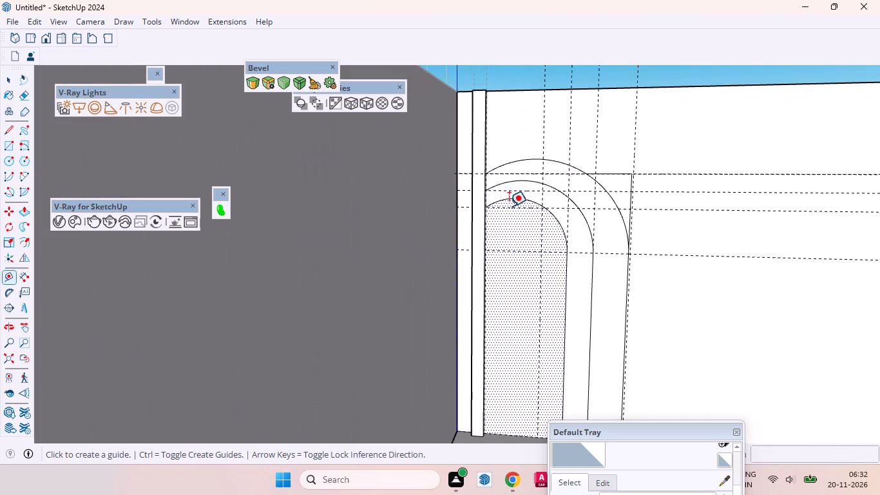
{"action": "left_click", "coordinate": [511, 211]}
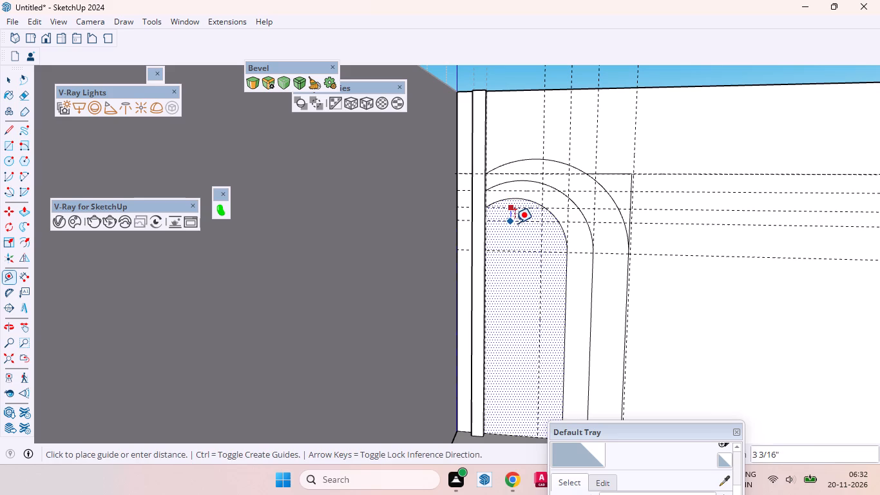
{"action": "key", "text": "3"}
{"action": "key", "text": "Return"}
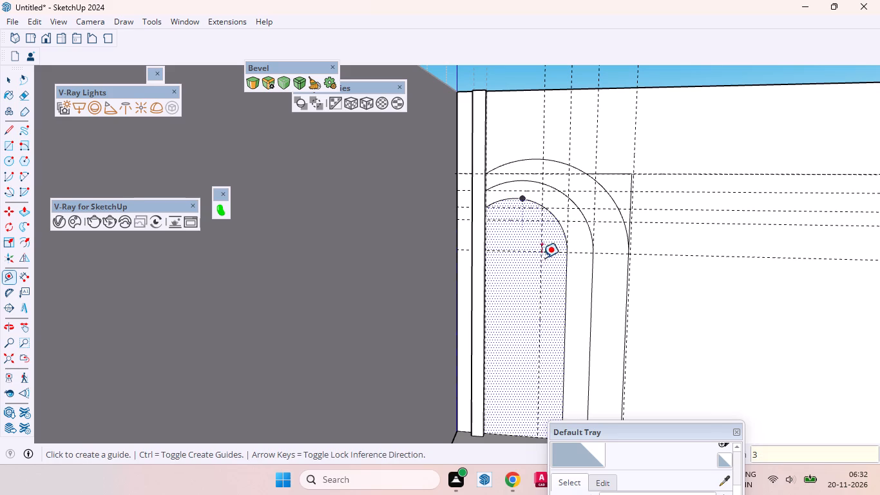
{"action": "key", "text": "space"}
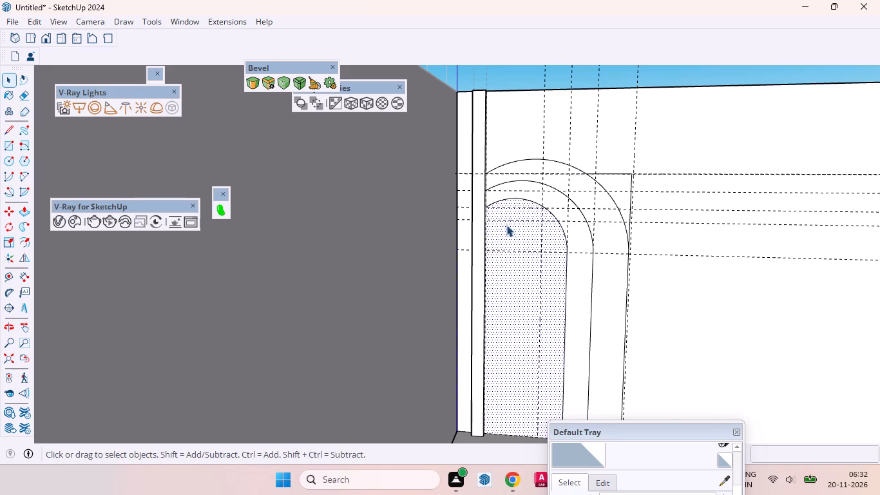
Draw a 100-segment arc from the innermost vertical guide's crossing at the curve's base to the raised strip at the 3" guide, bulging about 4 1/2".
{"action": "scroll", "coordinate": [503, 226], "scroll_direction": "up", "scroll_amount": 5}
{"action": "middle_click_drag", "start_coordinate": [524, 244], "coordinate": [497, 284]}
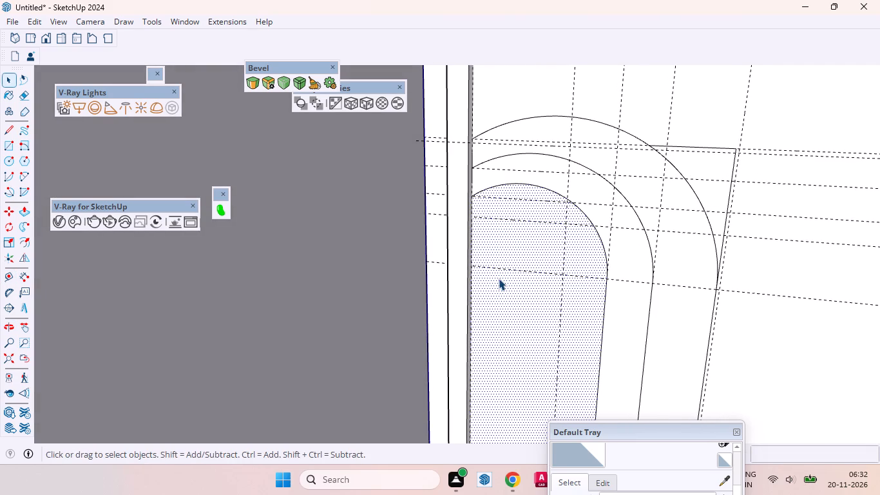
{"action": "key", "text": "a"}
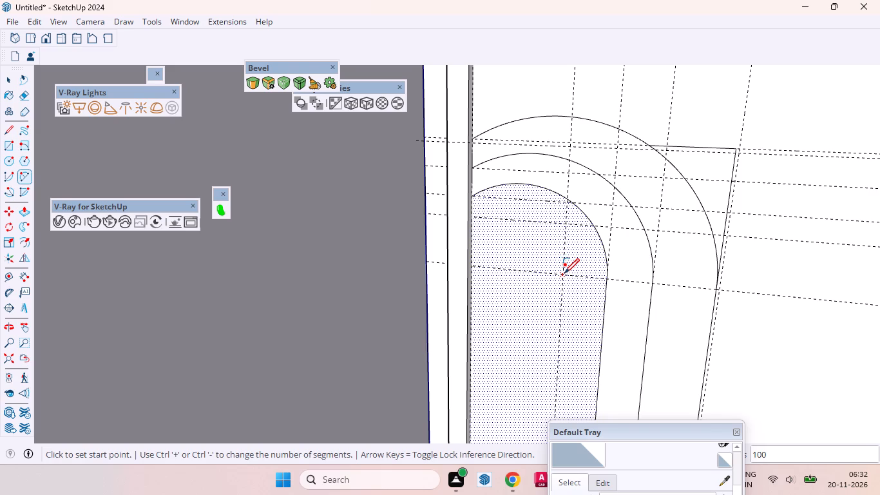
{"action": "left_click", "coordinate": [564, 273]}
{"action": "key", "text": "space"}
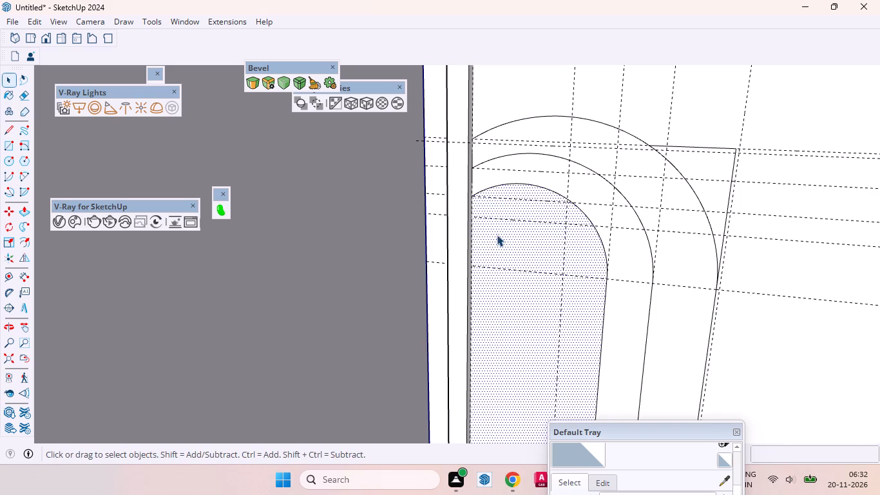
{"action": "type", "text": "a1"}
{"action": "type", "text": "00"}
{"action": "key", "text": "Return"}
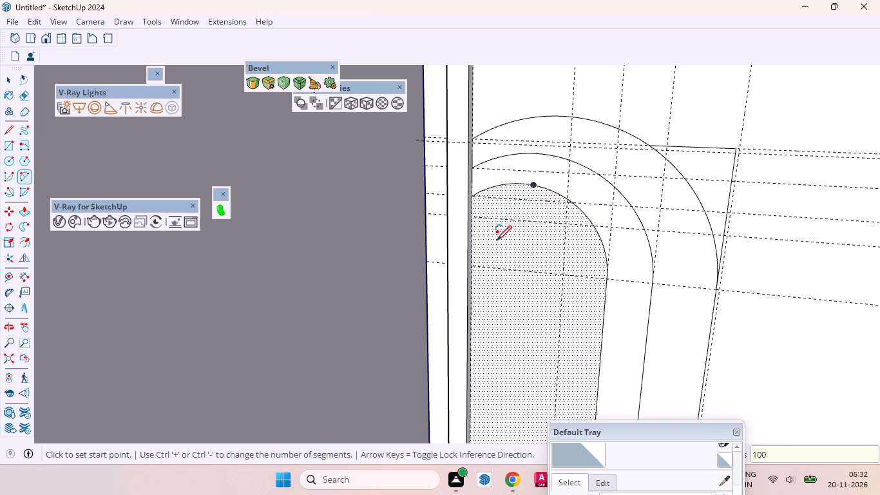
{"action": "left_click", "coordinate": [562, 276]}
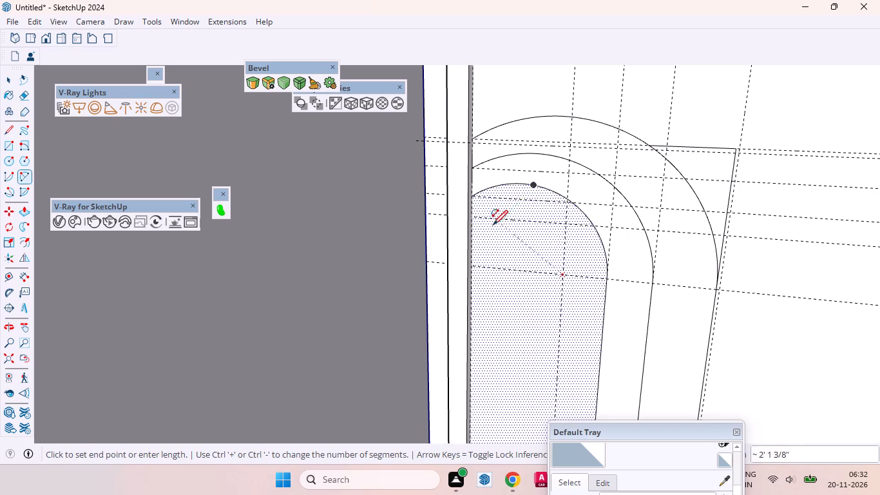
{"action": "scroll", "coordinate": [481, 222], "scroll_direction": "up", "scroll_amount": 3}
{"action": "left_click", "coordinate": [472, 215]}
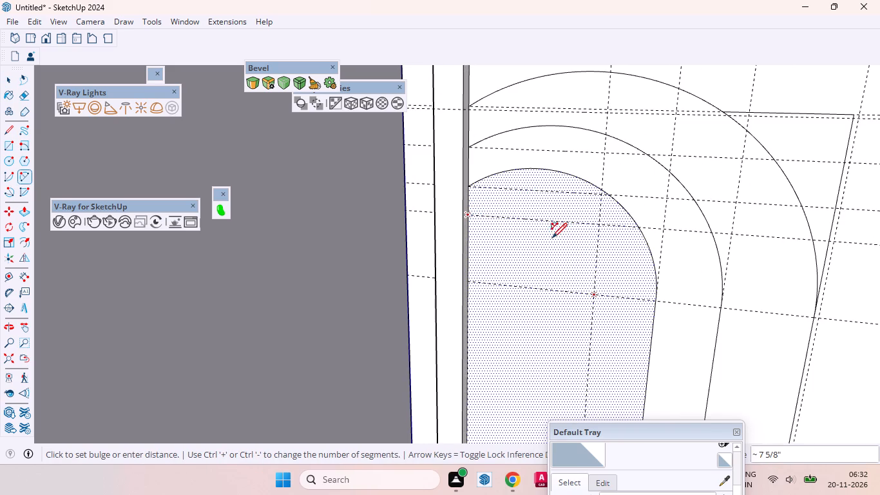
{"action": "middle_click_drag", "start_coordinate": [574, 234], "coordinate": [604, 209]}
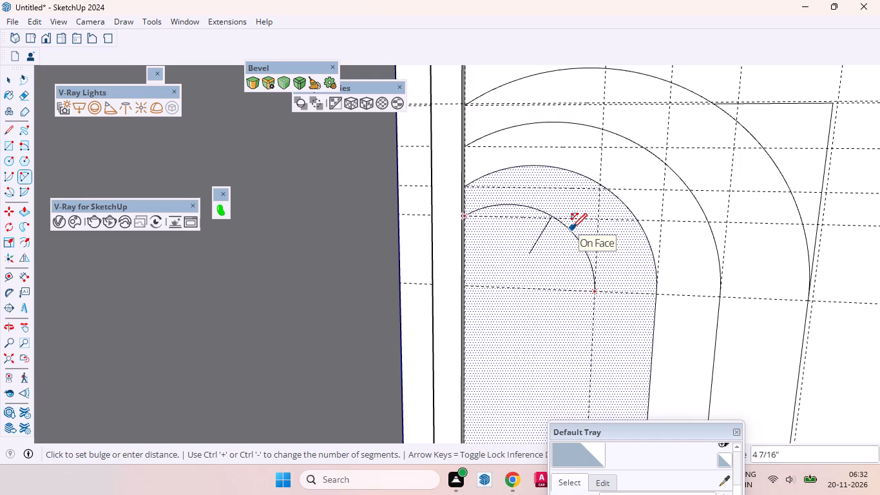
{"action": "key", "text": "space"}
Draw a vertical line from the innermost arc's lower end down to the ledge, about 3' 8" long.
{"action": "key", "text": "l"}
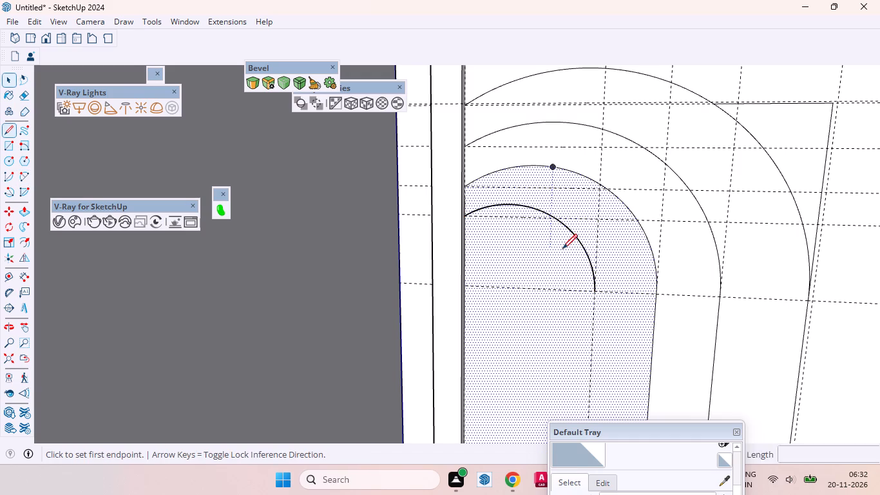
{"action": "left_click", "coordinate": [597, 295]}
{"action": "scroll", "coordinate": [591, 269], "scroll_direction": "down", "scroll_amount": 18}
{"action": "scroll", "coordinate": [601, 312], "scroll_direction": "up", "scroll_amount": 3}
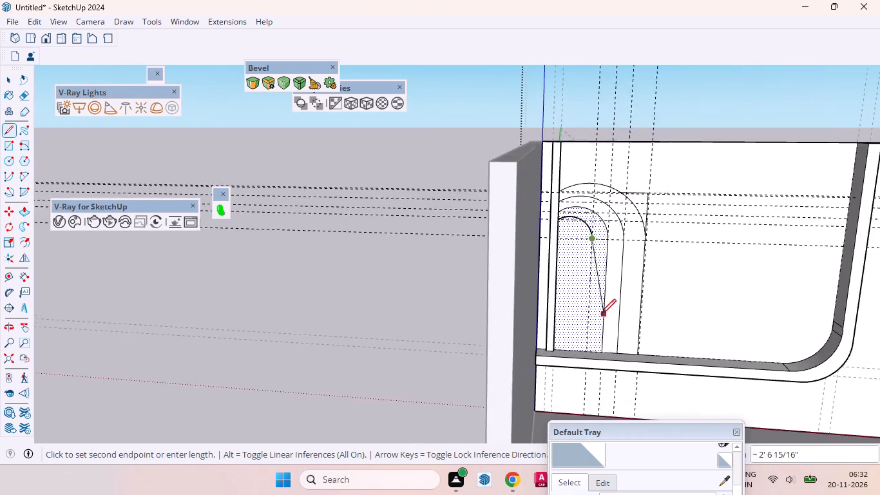
{"action": "scroll", "coordinate": [601, 314], "scroll_direction": "up", "scroll_amount": 4}
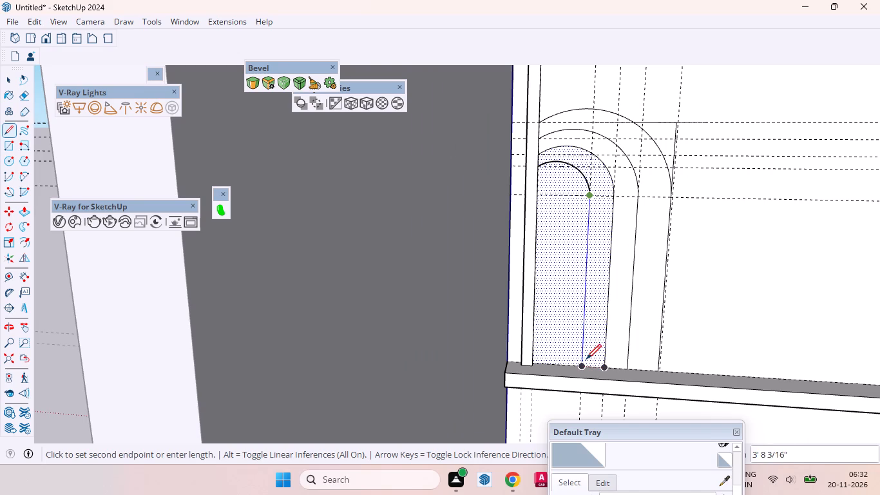
{"action": "left_click", "coordinate": [586, 362]}
{"action": "key", "text": "space"}
Erase the vertical and horizontal construction guides used to lay out the nested arches.
{"action": "scroll", "coordinate": [540, 274], "scroll_direction": "down", "scroll_amount": 3}
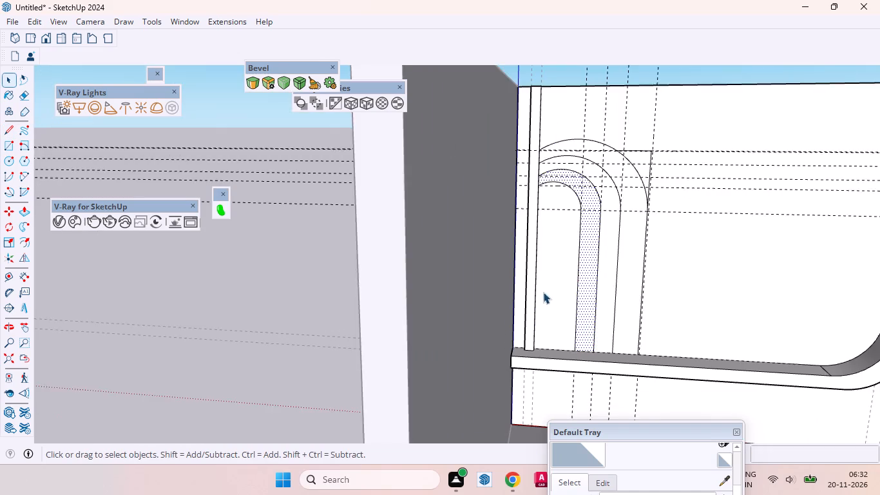
{"action": "scroll", "coordinate": [543, 292], "scroll_direction": "down", "scroll_amount": 5}
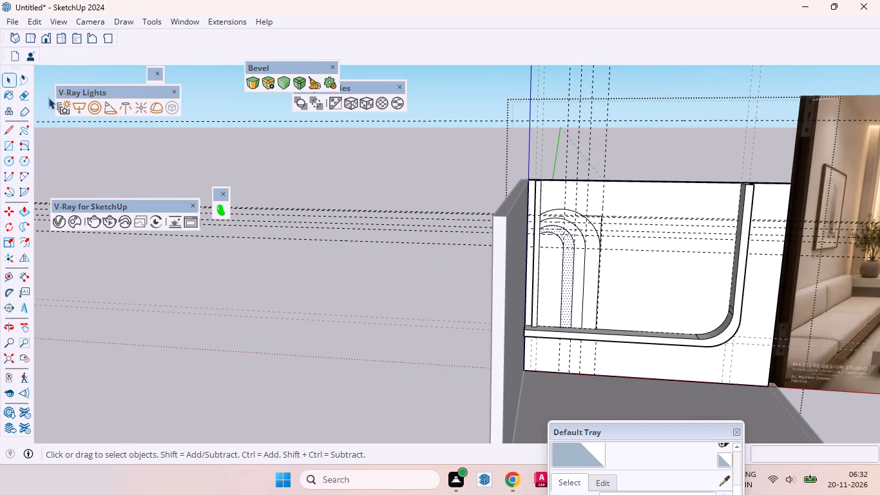
{"action": "left_click", "coordinate": [27, 94]}
{"action": "left_click_drag", "start_coordinate": [652, 134], "coordinate": [426, 126]}
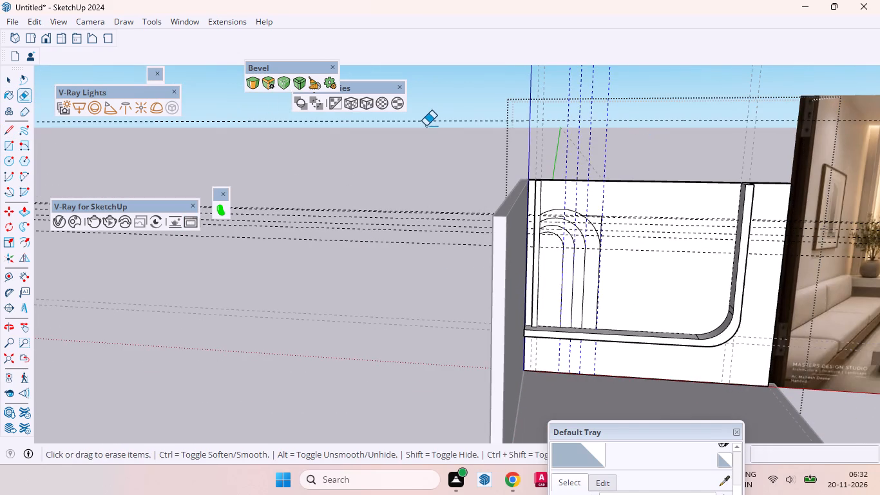
{"action": "left_click_drag", "start_coordinate": [426, 126], "coordinate": [422, 126]}
{"action": "left_click_drag", "start_coordinate": [441, 93], "coordinate": [432, 257]}
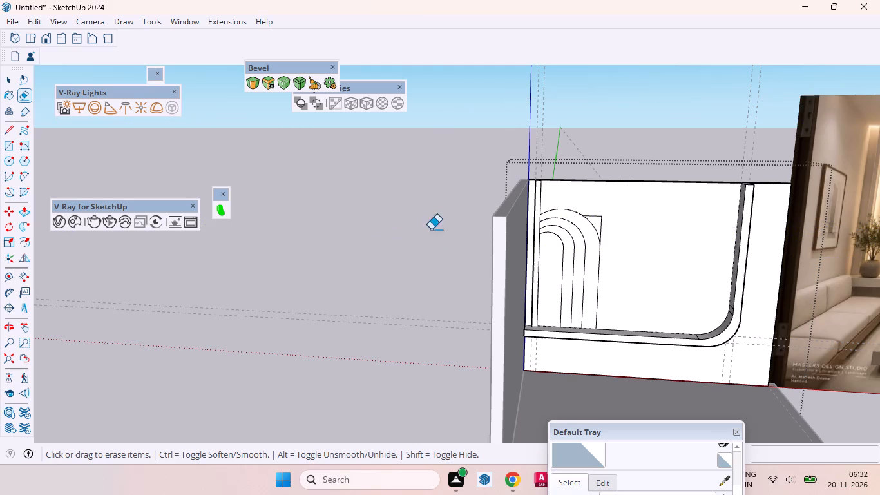
Erase the leftover horizontal and vertical corner lines outside the outermost arch.
{"action": "scroll", "coordinate": [595, 229], "scroll_direction": "up", "scroll_amount": 12}
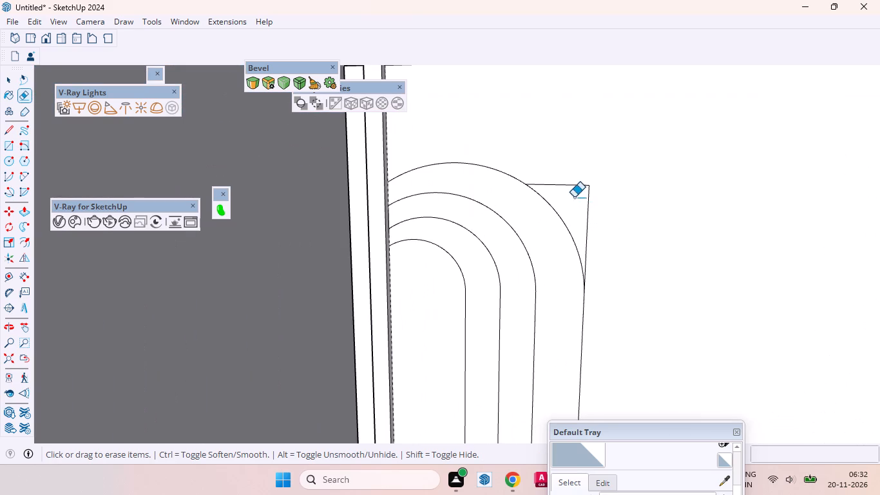
{"action": "left_click_drag", "start_coordinate": [554, 180], "coordinate": [593, 219]}
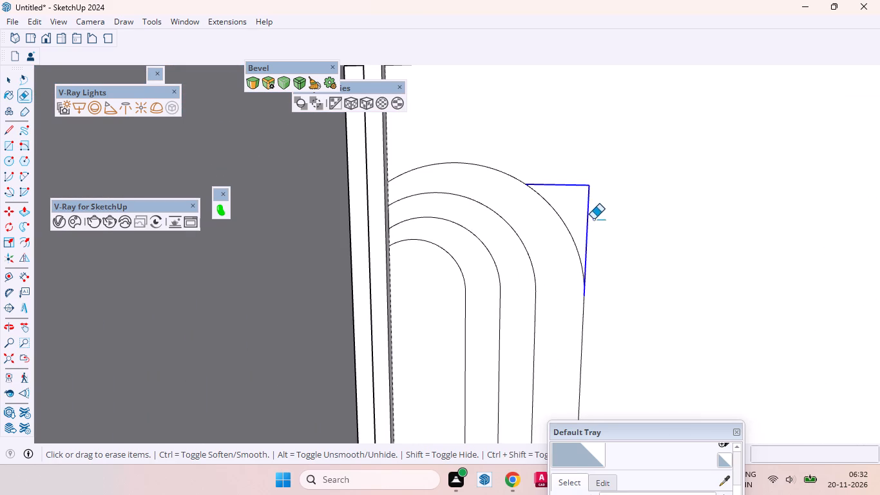
Offset the innermost arch face's outline 1" inward.
{"action": "scroll", "coordinate": [524, 191], "scroll_direction": "down", "scroll_amount": 15}
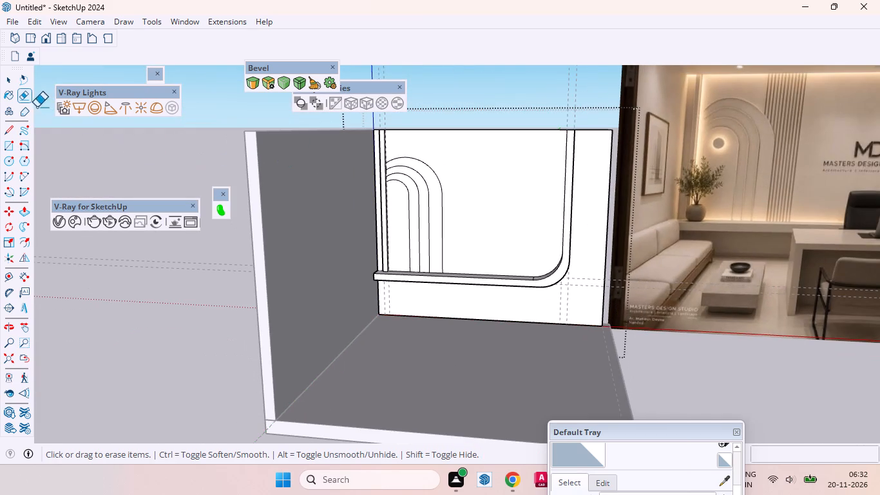
{"action": "left_click", "coordinate": [9, 80]}
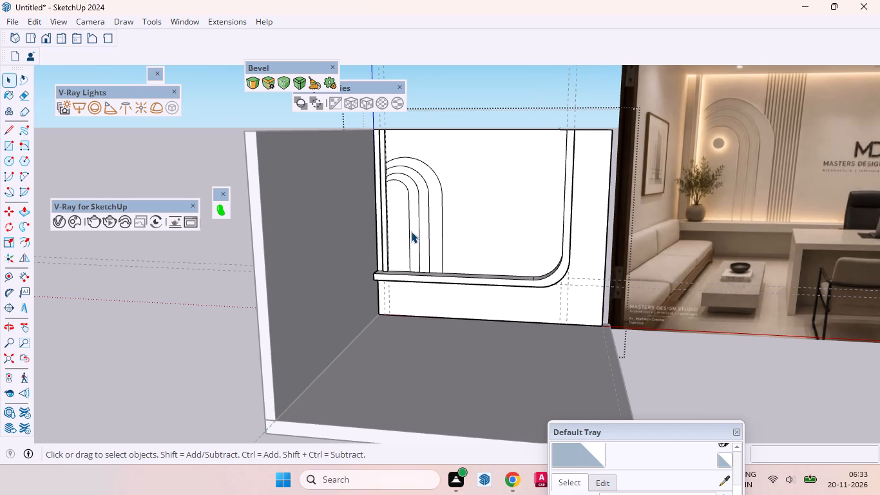
{"action": "scroll", "coordinate": [376, 199], "scroll_direction": "up", "scroll_amount": 6}
{"action": "left_click", "coordinate": [412, 189]}
{"action": "scroll", "coordinate": [407, 164], "scroll_direction": "up", "scroll_amount": 6}
{"action": "scroll", "coordinate": [401, 180], "scroll_direction": "down", "scroll_amount": 2}
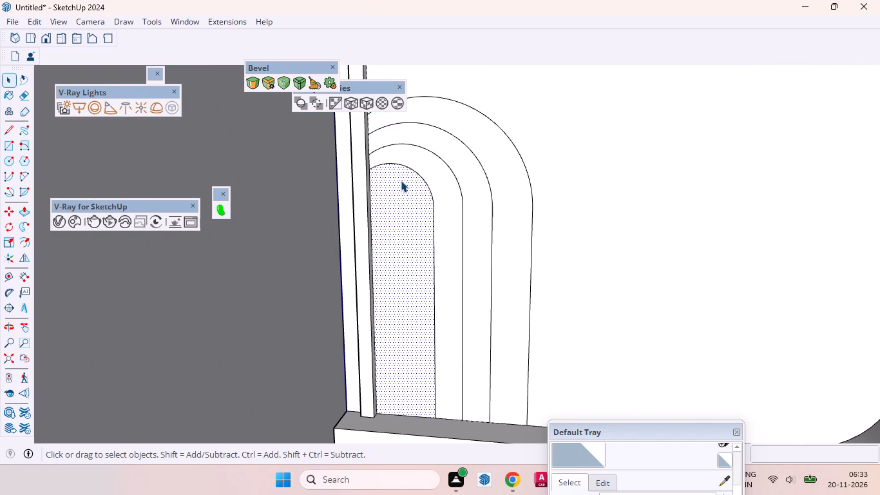
{"action": "key", "text": "f"}
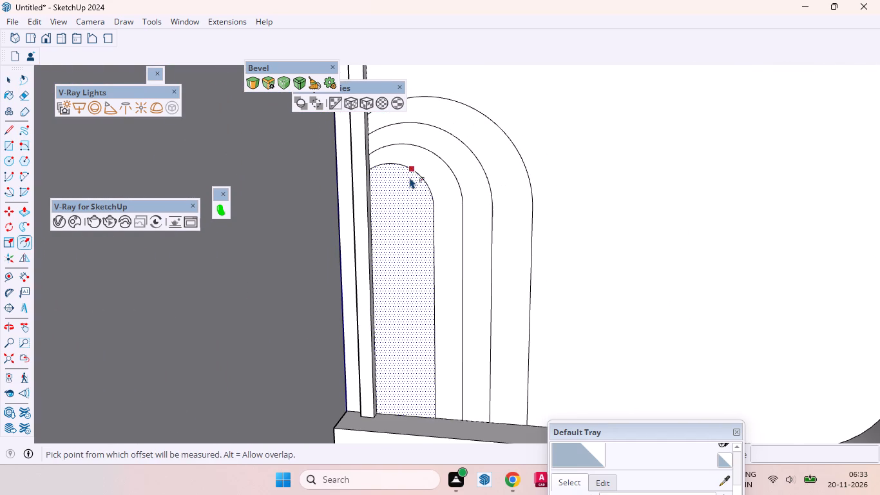
{"action": "left_click", "coordinate": [410, 177]}
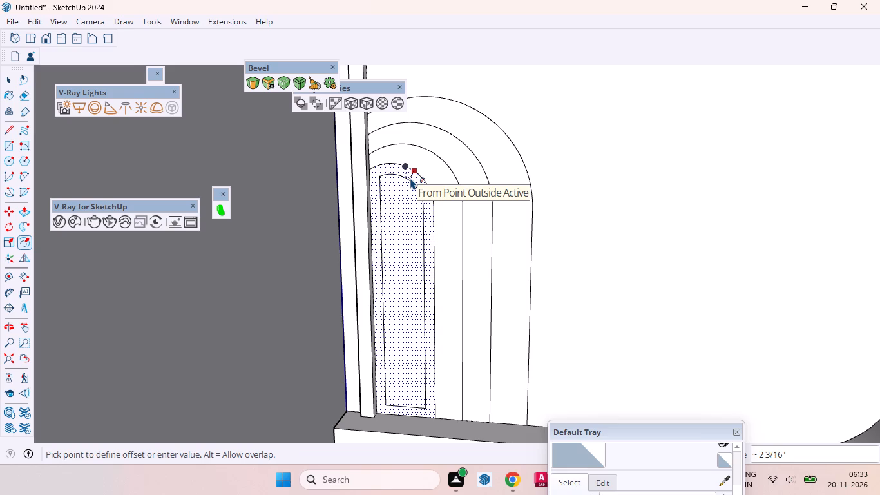
{"action": "key", "text": "1"}
{"action": "key", "text": "Return"}
{"action": "key", "text": "space"}
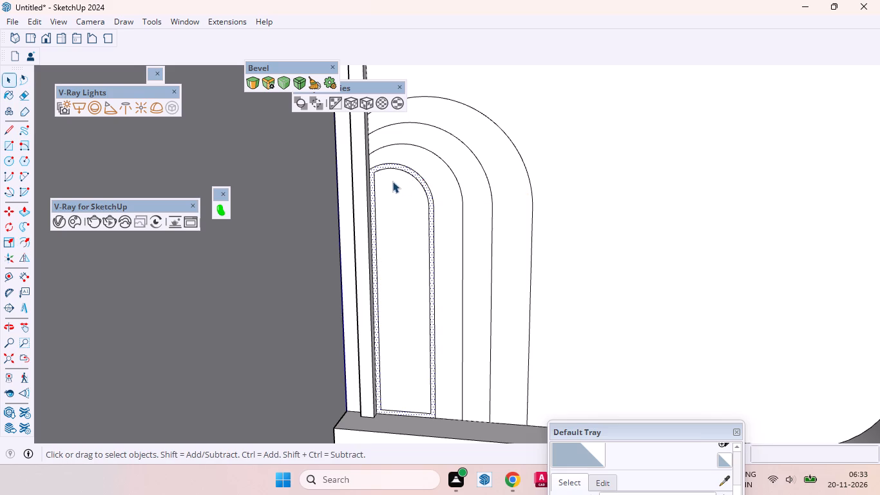
Move the vertical edge of the innermost offset outline beside the raised strip until it meets the strip.
{"action": "scroll", "coordinate": [379, 176], "scroll_direction": "up", "scroll_amount": 16}
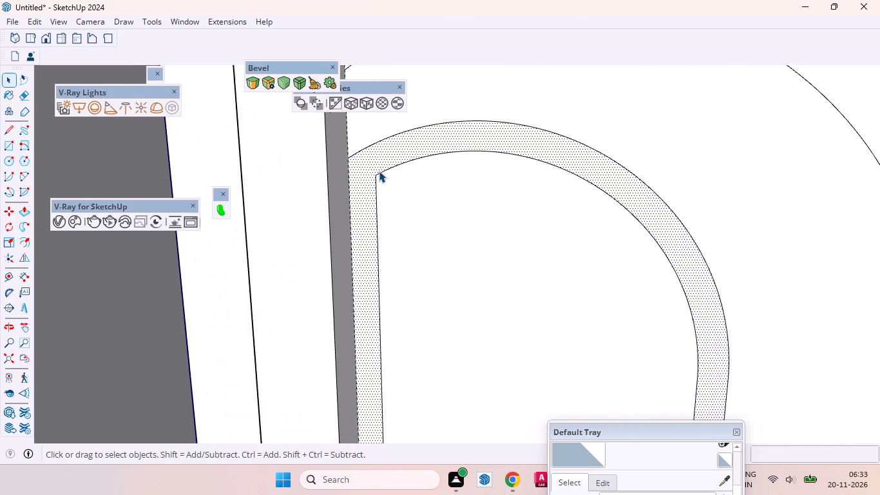
{"action": "scroll", "coordinate": [379, 171], "scroll_direction": "up", "scroll_amount": 4}
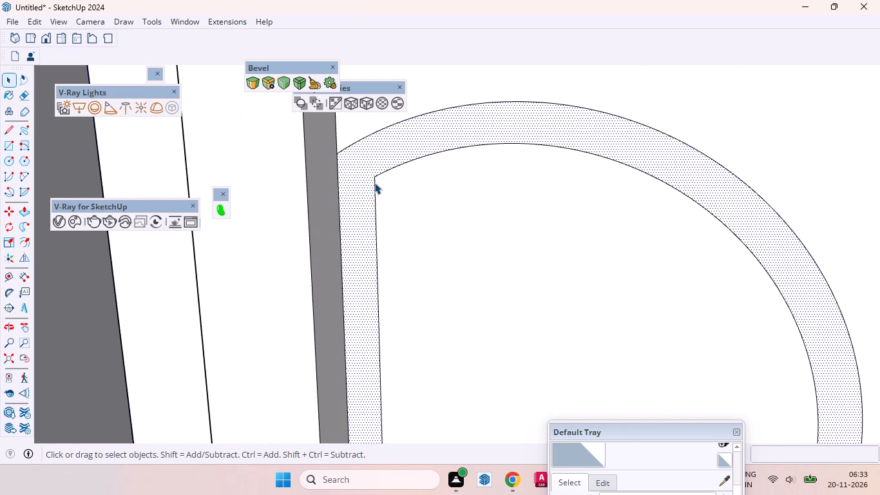
{"action": "key", "text": "m"}
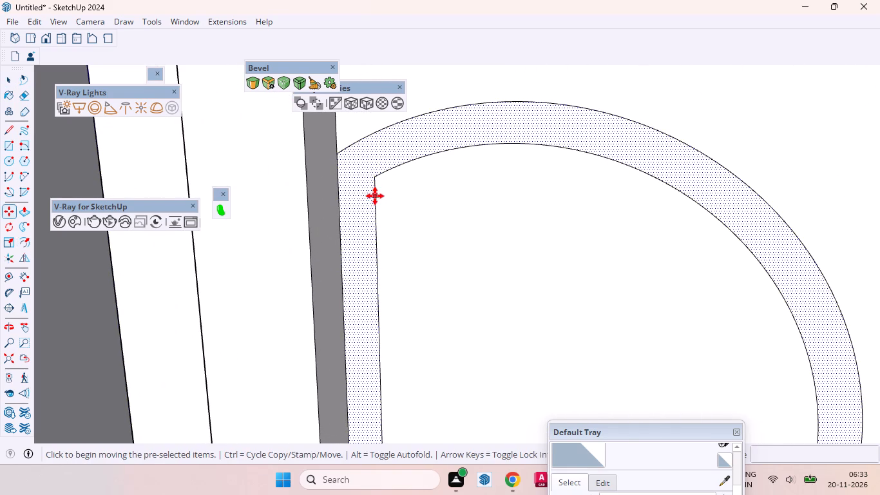
{"action": "key", "text": "space"}
{"action": "left_click", "coordinate": [375, 196]}
{"action": "key", "text": "m"}
{"action": "left_click", "coordinate": [375, 196]}
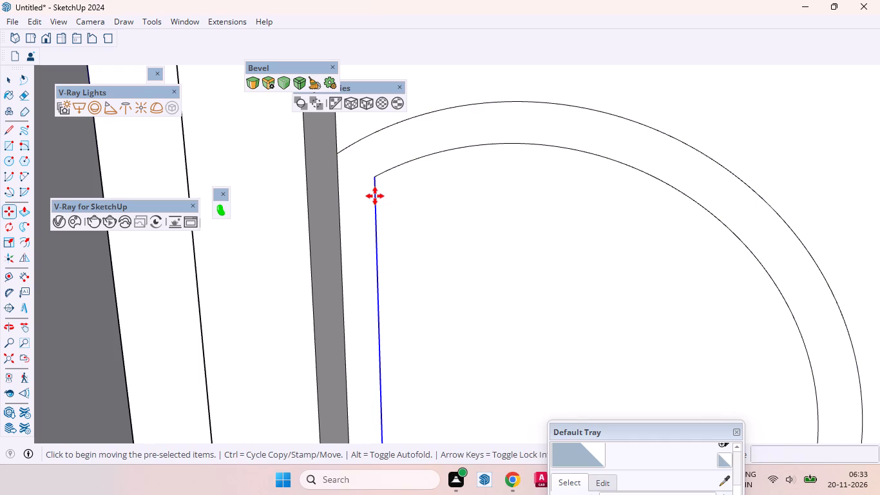
{"action": "left_click", "coordinate": [341, 204]}
{"action": "key", "text": "space"}
Move the bottom edge of the innermost offset outline down onto the ledge.
{"action": "scroll", "coordinate": [446, 169], "scroll_direction": "down", "scroll_amount": 7}
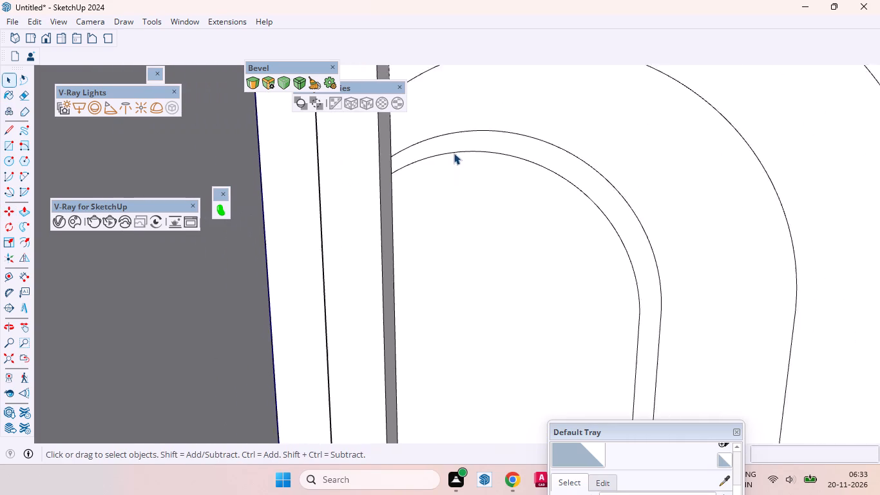
{"action": "scroll", "coordinate": [454, 153], "scroll_direction": "down", "scroll_amount": 7}
{"action": "scroll", "coordinate": [473, 142], "scroll_direction": "up", "scroll_amount": 1}
{"action": "scroll", "coordinate": [476, 146], "scroll_direction": "down", "scroll_amount": 13}
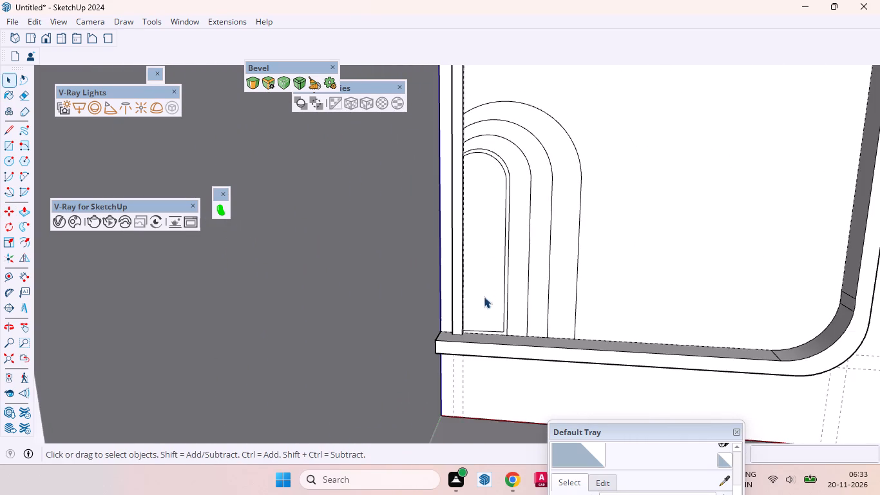
{"action": "scroll", "coordinate": [487, 335], "scroll_direction": "up", "scroll_amount": 13}
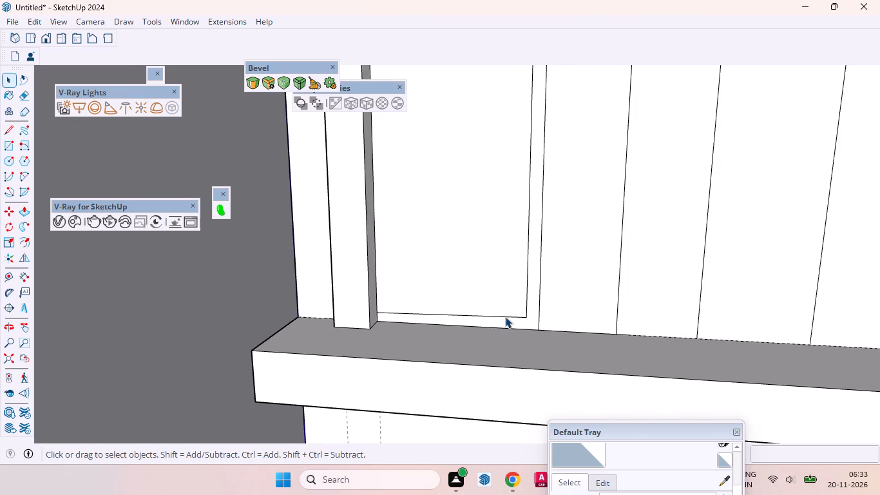
{"action": "left_click", "coordinate": [505, 316]}
{"action": "key", "text": "m"}
{"action": "left_click", "coordinate": [526, 315]}
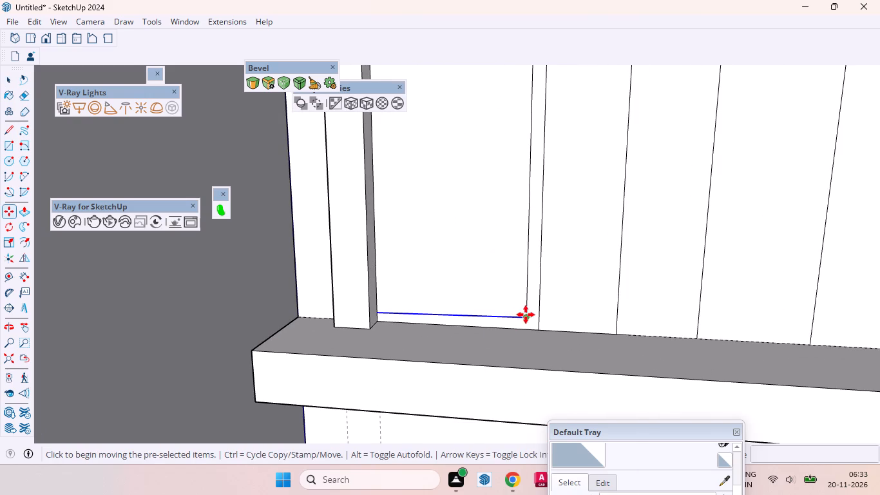
{"action": "left_click", "coordinate": [524, 329]}
{"action": "key", "text": "space"}
Offset the outline of the arch band surrounding the innermost arch inward by the same 1".
{"action": "left_click", "coordinate": [497, 297]}
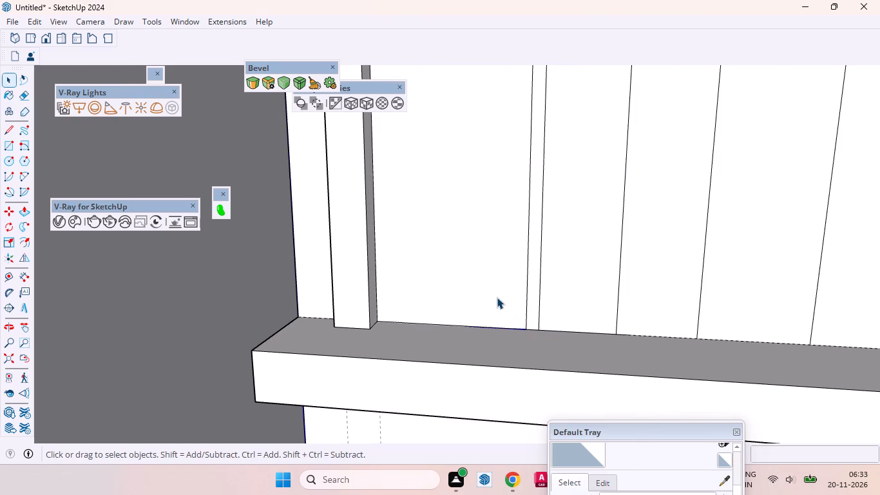
{"action": "scroll", "coordinate": [528, 342], "scroll_direction": "down", "scroll_amount": 20}
{"action": "scroll", "coordinate": [528, 342], "scroll_direction": "down", "scroll_amount": 1}
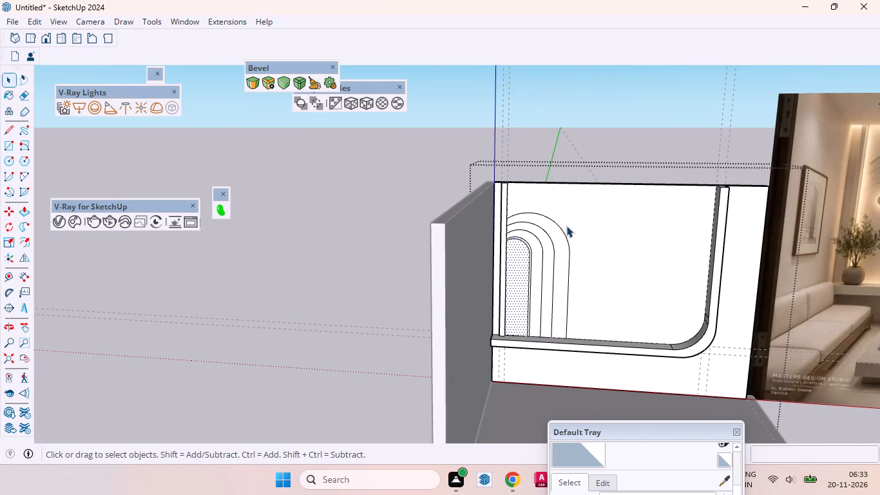
{"action": "scroll", "coordinate": [553, 231], "scroll_direction": "up", "scroll_amount": 7}
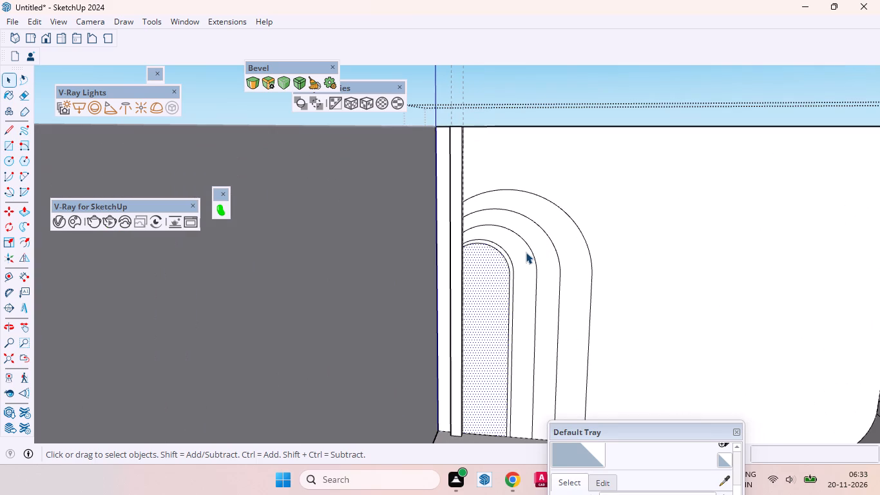
{"action": "left_click", "coordinate": [524, 248]}
{"action": "scroll", "coordinate": [524, 248], "scroll_direction": "up", "scroll_amount": 4}
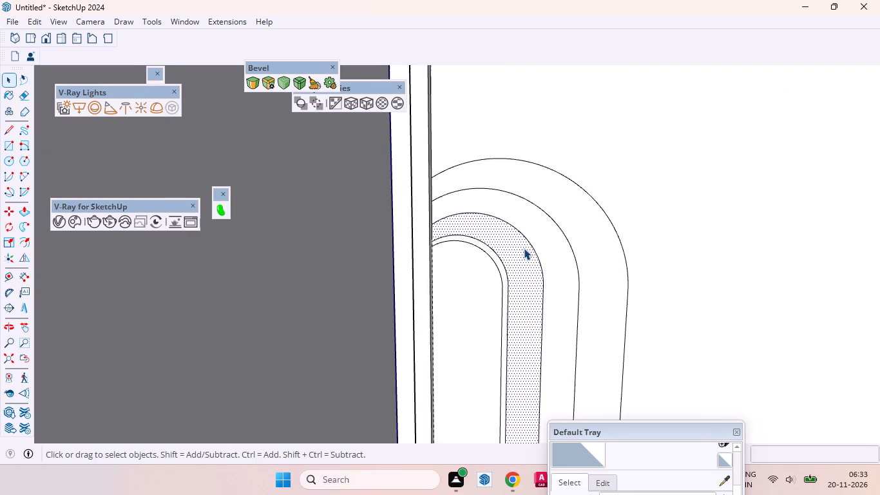
{"action": "scroll", "coordinate": [524, 248], "scroll_direction": "up", "scroll_amount": 1}
{"action": "key", "text": "f"}
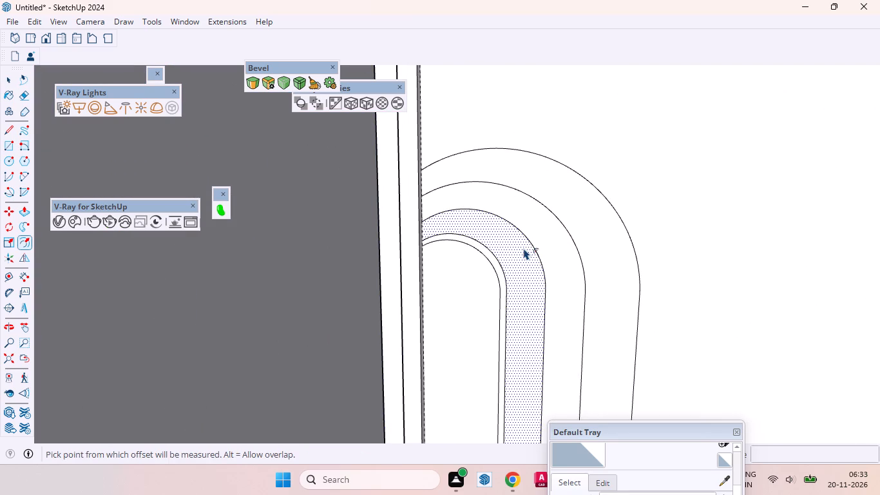
{"action": "double_click", "coordinate": [524, 246]}
{"action": "key", "text": "space"}
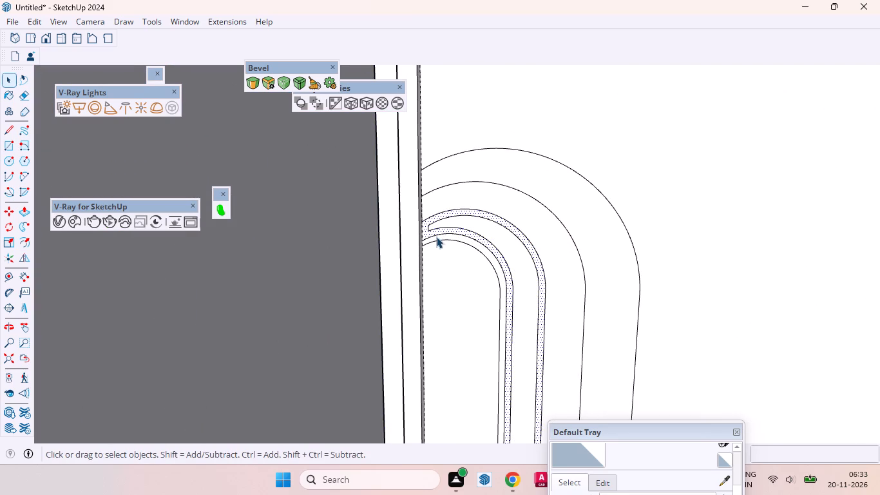
Move the short upper end edge of the band's offset outline sideways onto the raised strip.
{"action": "scroll", "coordinate": [431, 224], "scroll_direction": "up", "scroll_amount": 12}
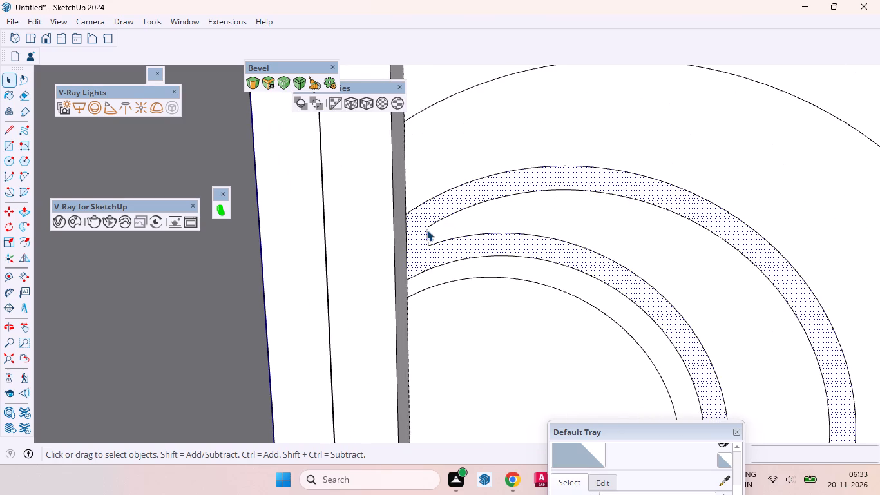
{"action": "left_click", "coordinate": [428, 231]}
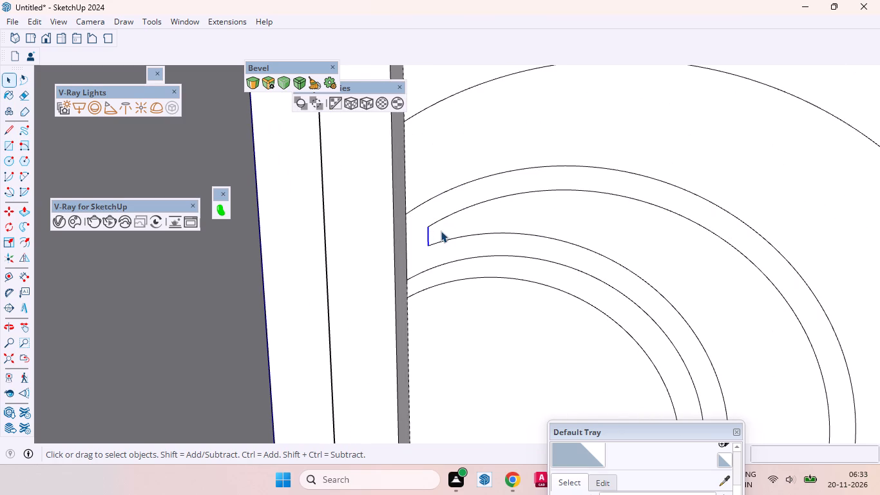
{"action": "key", "text": "m"}
{"action": "scroll", "coordinate": [436, 233], "scroll_direction": "up", "scroll_amount": 5}
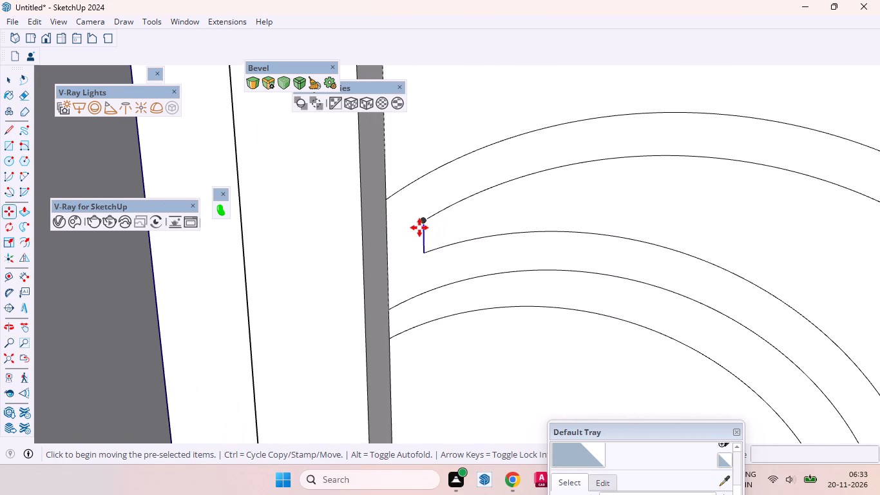
{"action": "left_click", "coordinate": [424, 222]}
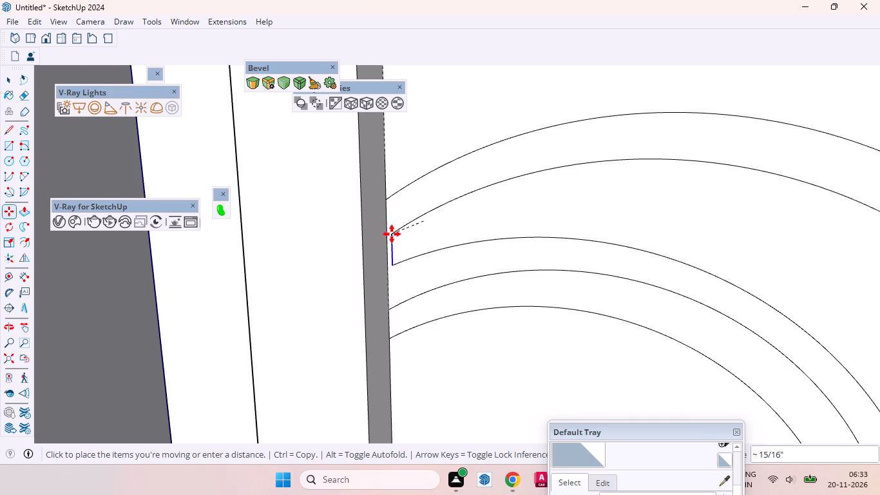
{"action": "left_click", "coordinate": [390, 235]}
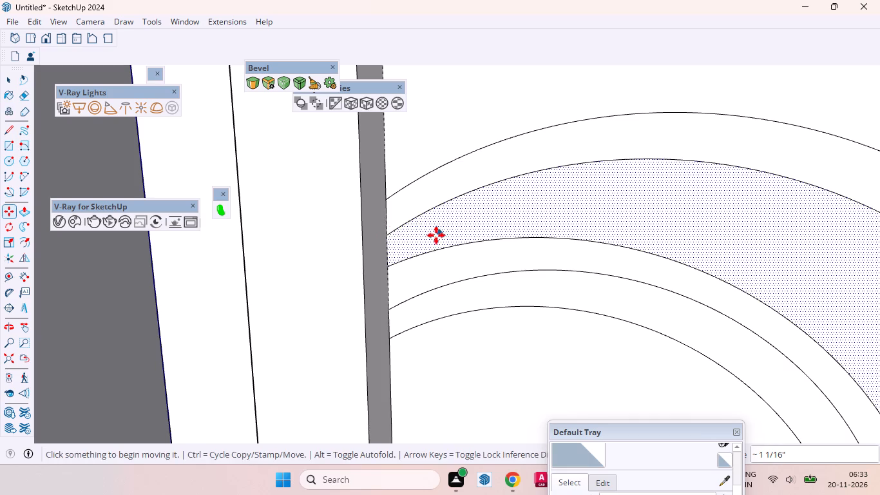
{"action": "key", "text": "space"}
{"action": "left_click", "coordinate": [446, 247]}
{"action": "scroll", "coordinate": [432, 245], "scroll_direction": "down", "scroll_amount": 6}
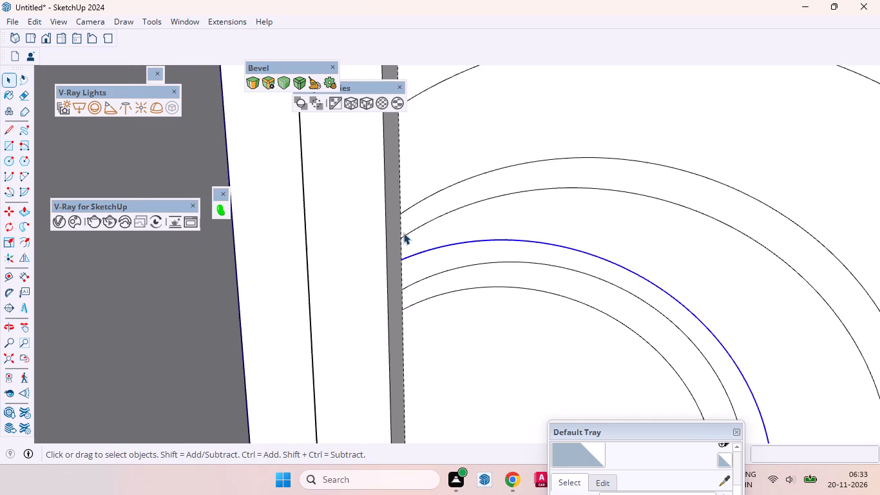
Delete the bottom edge of the offset outline on the arch band surrounding the innermost arch.
{"action": "scroll", "coordinate": [403, 233], "scroll_direction": "down", "scroll_amount": 20}
{"action": "scroll", "coordinate": [490, 369], "scroll_direction": "up", "scroll_amount": 2}
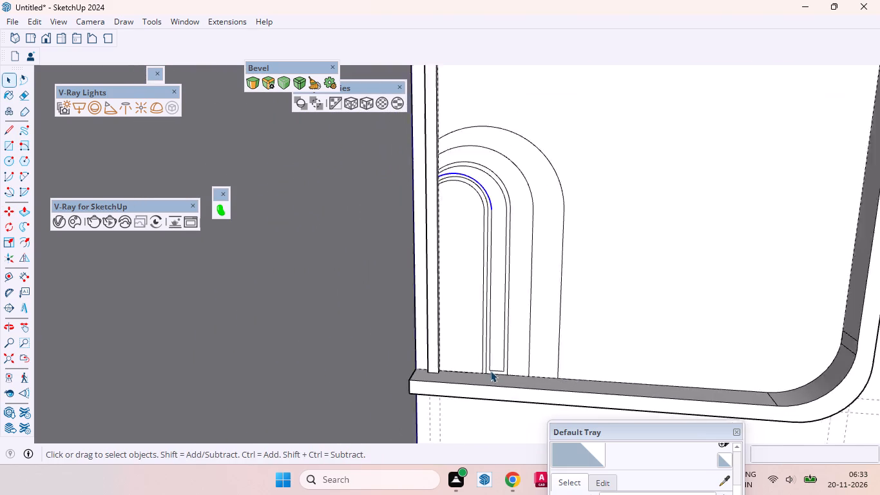
{"action": "scroll", "coordinate": [490, 371], "scroll_direction": "up", "scroll_amount": 9}
{"action": "left_click", "coordinate": [501, 369]}
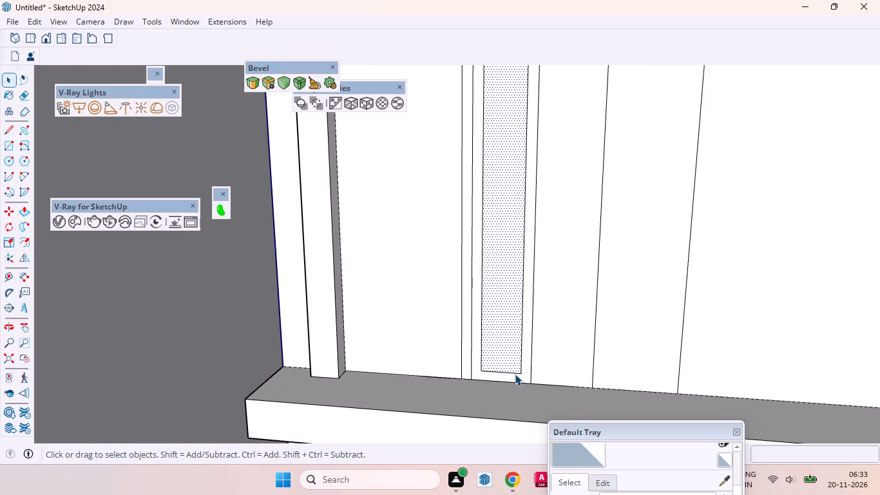
{"action": "left_click", "coordinate": [512, 372]}
{"action": "scroll", "coordinate": [514, 372], "scroll_direction": "up", "scroll_amount": 3}
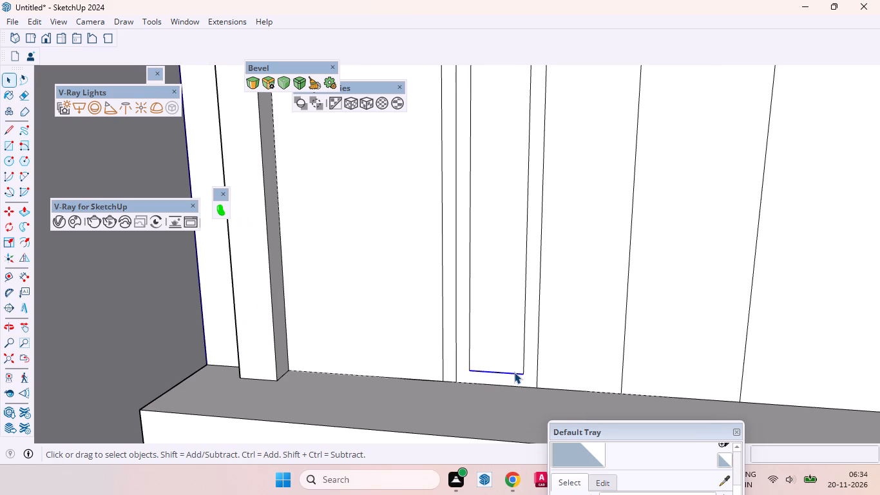
{"action": "key", "text": "Delete"}
Draw a 1" line extending the outer vertical edge of that offset outline down to the ledge.
{"action": "key", "text": "l"}
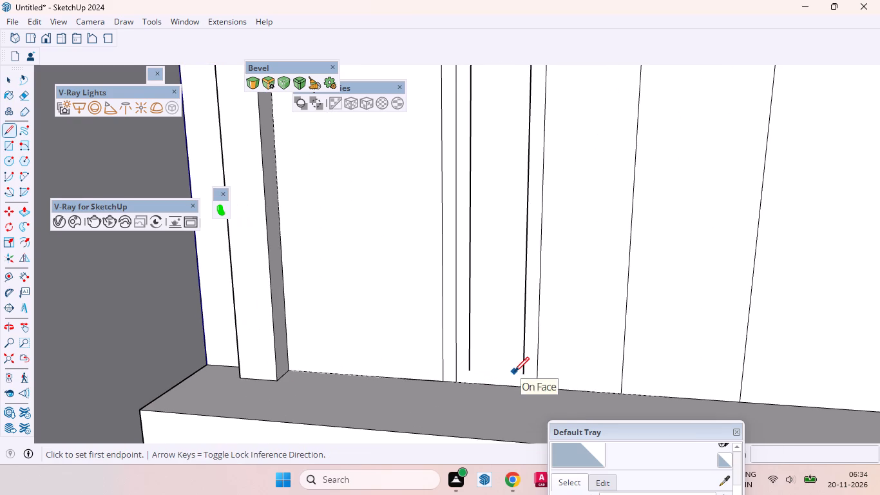
{"action": "left_click", "coordinate": [522, 374]}
{"action": "left_click", "coordinate": [522, 386]}
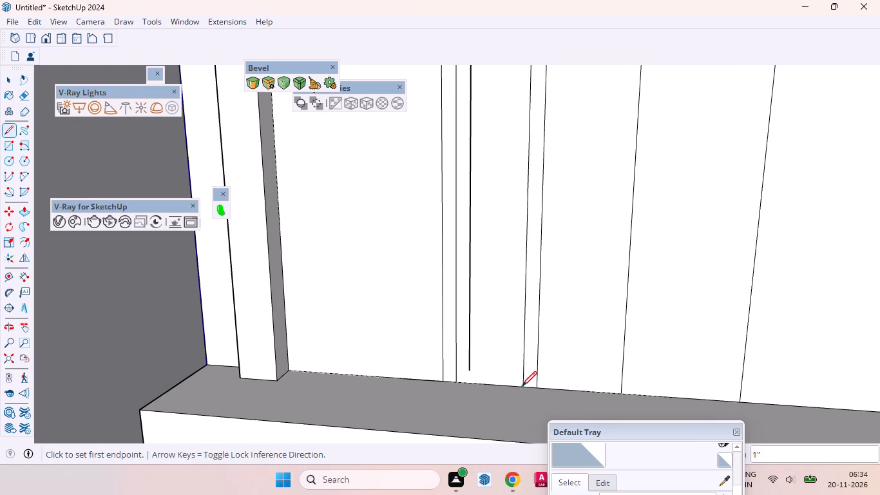
{"action": "key", "text": "space"}
Delete the inner vertical edge and the inner arc of the same band's offset outline.
{"action": "left_click", "coordinate": [466, 338]}
{"action": "left_click", "coordinate": [470, 337]}
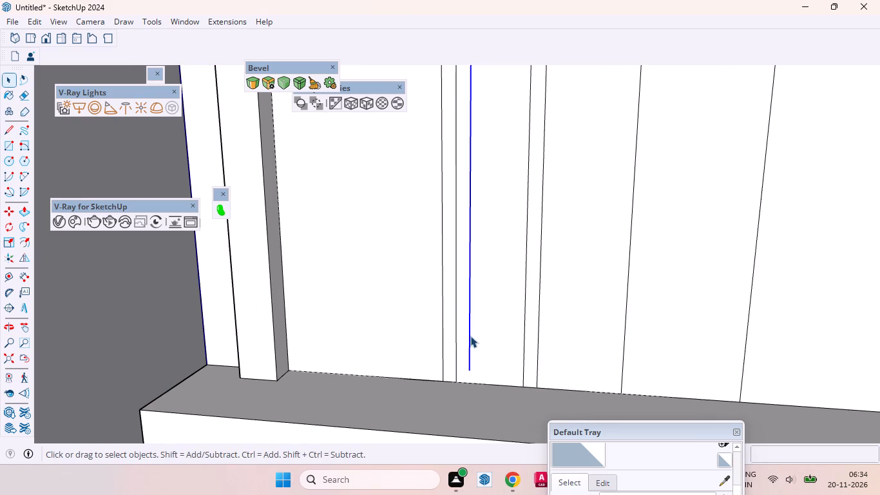
{"action": "key", "text": "Delete"}
{"action": "scroll", "coordinate": [508, 374], "scroll_direction": "down", "scroll_amount": 8}
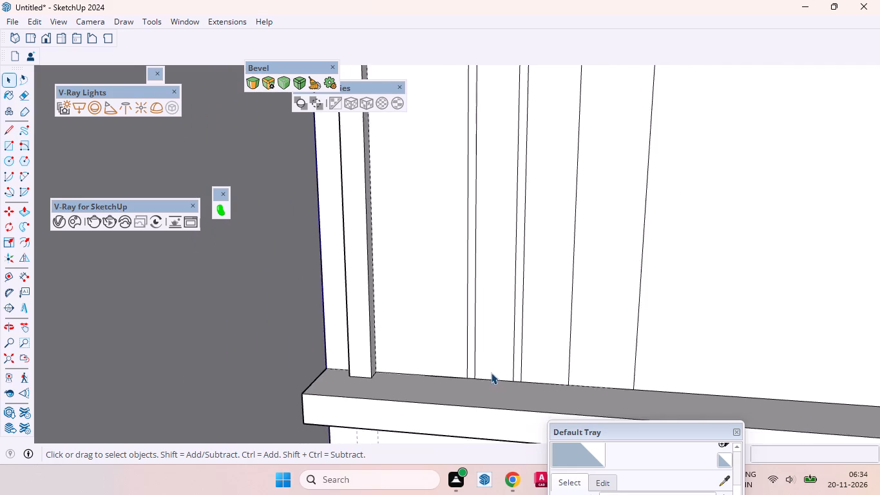
{"action": "scroll", "coordinate": [491, 373], "scroll_direction": "down", "scroll_amount": 7}
{"action": "scroll", "coordinate": [486, 208], "scroll_direction": "up", "scroll_amount": 6}
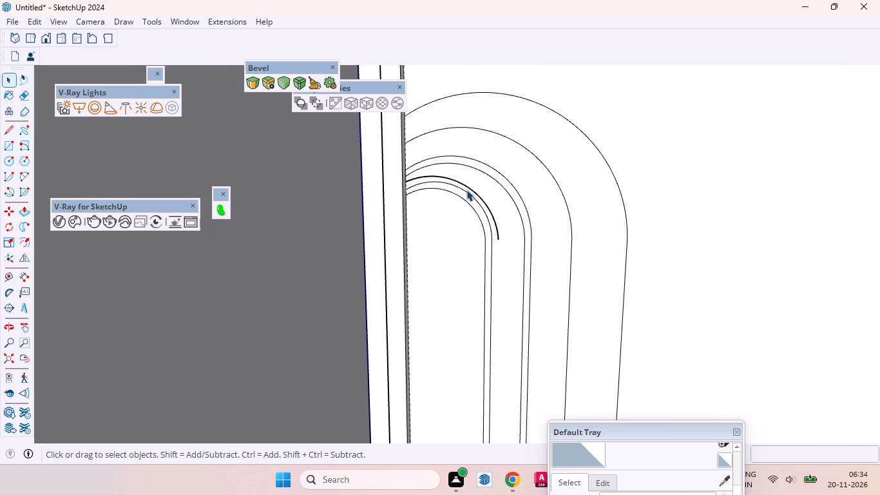
{"action": "left_click", "coordinate": [467, 189]}
{"action": "key", "text": "Delete"}
Offset the outline of the outermost arch band inward by the same 1".
{"action": "scroll", "coordinate": [366, 218], "scroll_direction": "down", "scroll_amount": 16}
{"action": "scroll", "coordinate": [415, 207], "scroll_direction": "up", "scroll_amount": 5}
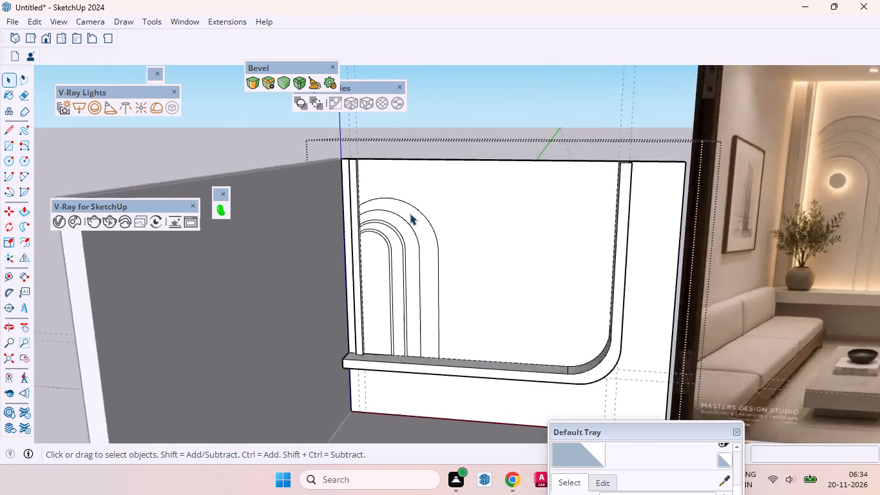
{"action": "scroll", "coordinate": [410, 213], "scroll_direction": "up", "scroll_amount": 5}
{"action": "left_click", "coordinate": [426, 219]}
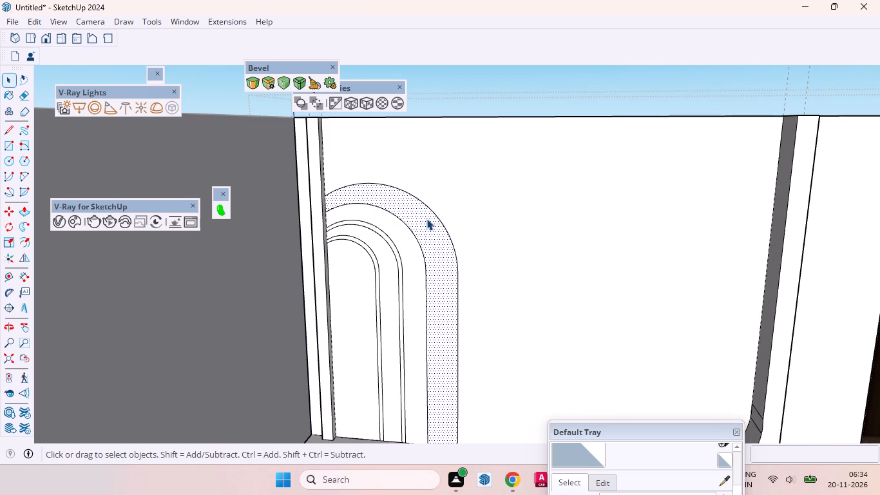
{"action": "key", "text": "f"}
{"action": "double_click", "coordinate": [426, 216]}
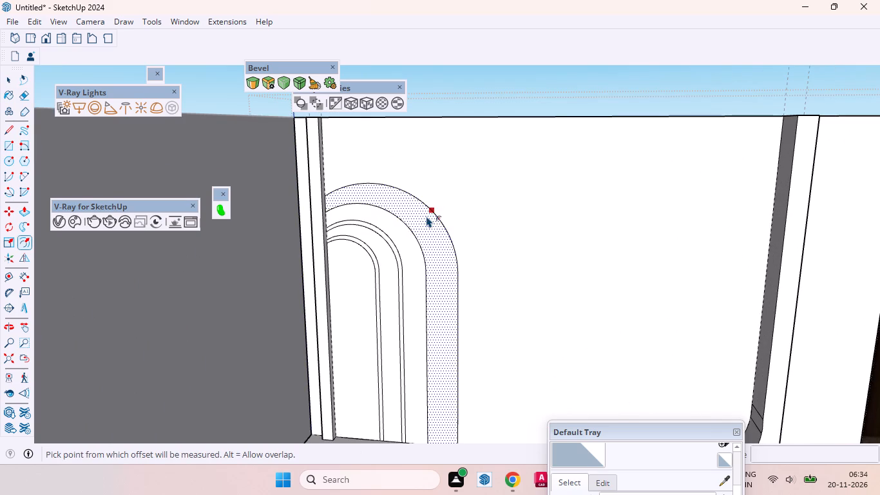
{"action": "key", "text": "space"}
Delete the bottom edge of the outermost band's offset outline.
{"action": "scroll", "coordinate": [406, 215], "scroll_direction": "down", "scroll_amount": 2}
{"action": "scroll", "coordinate": [441, 413], "scroll_direction": "up", "scroll_amount": 3}
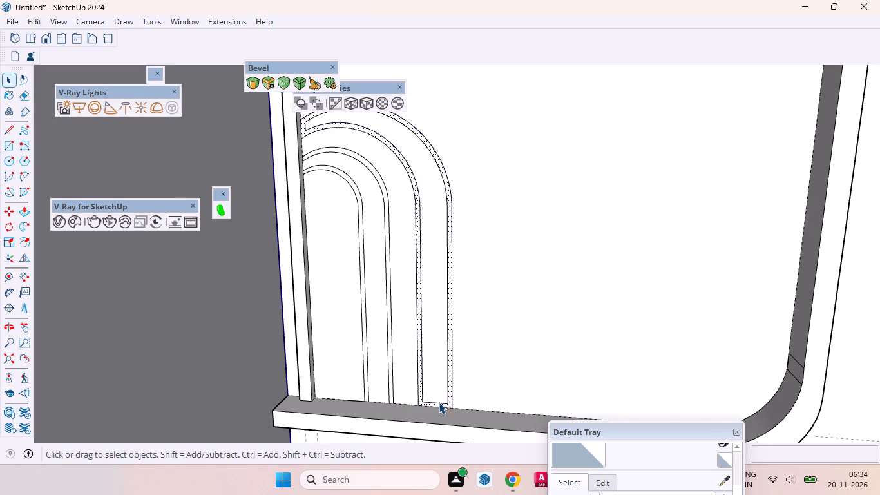
{"action": "left_click", "coordinate": [439, 402]}
{"action": "key", "text": "Delete"}
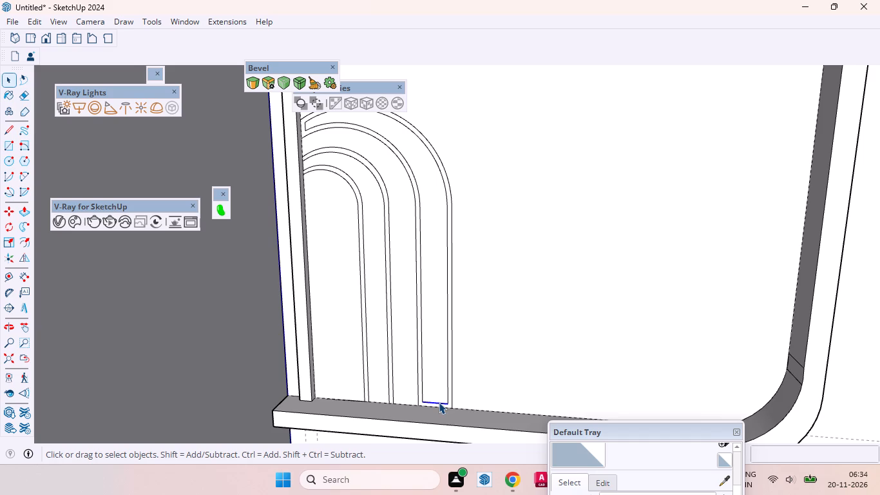
Draw a 1" line extending the outer vertical edge of the outermost band's offset outline down to the ledge.
{"action": "key", "text": "l"}
{"action": "scroll", "coordinate": [440, 406], "scroll_direction": "up", "scroll_amount": 7}
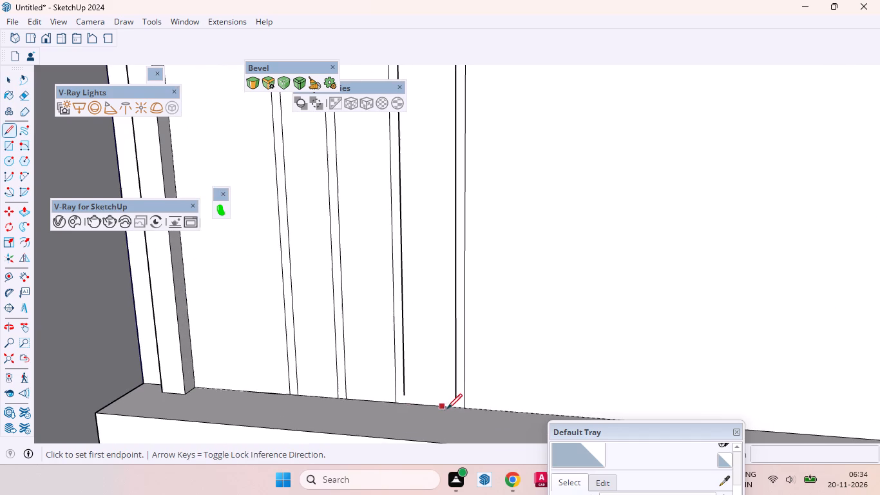
{"action": "left_click", "coordinate": [453, 399]}
{"action": "scroll", "coordinate": [453, 418], "scroll_direction": "up", "scroll_amount": 8}
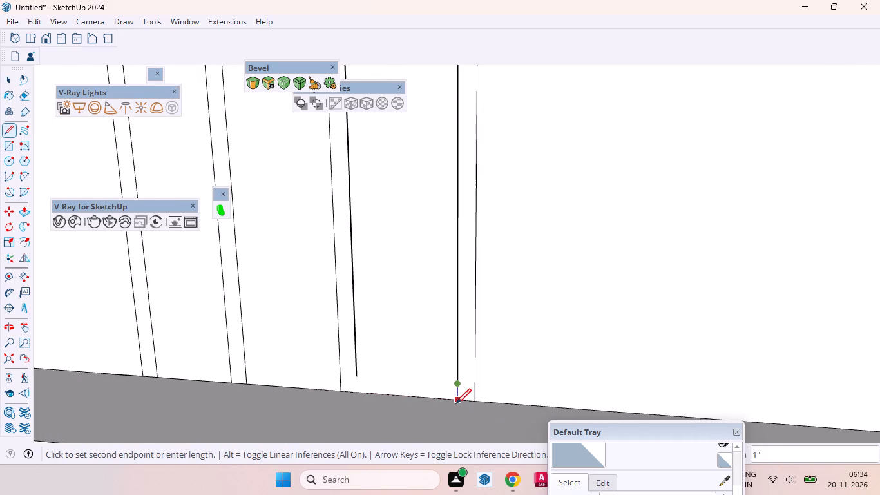
{"action": "scroll", "coordinate": [456, 403], "scroll_direction": "up", "scroll_amount": 2}
{"action": "left_click", "coordinate": [460, 401]}
{"action": "key", "text": "space"}
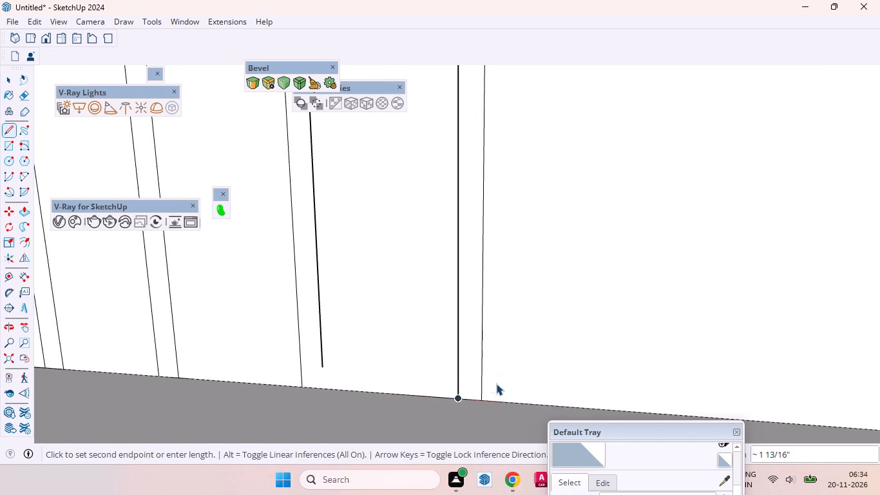
Delete the short upper end edge of the outermost band's offset outline beside the raised strip.
{"action": "scroll", "coordinate": [594, 378], "scroll_direction": "down", "scroll_amount": 20}
{"action": "scroll", "coordinate": [594, 378], "scroll_direction": "down", "scroll_amount": 2}
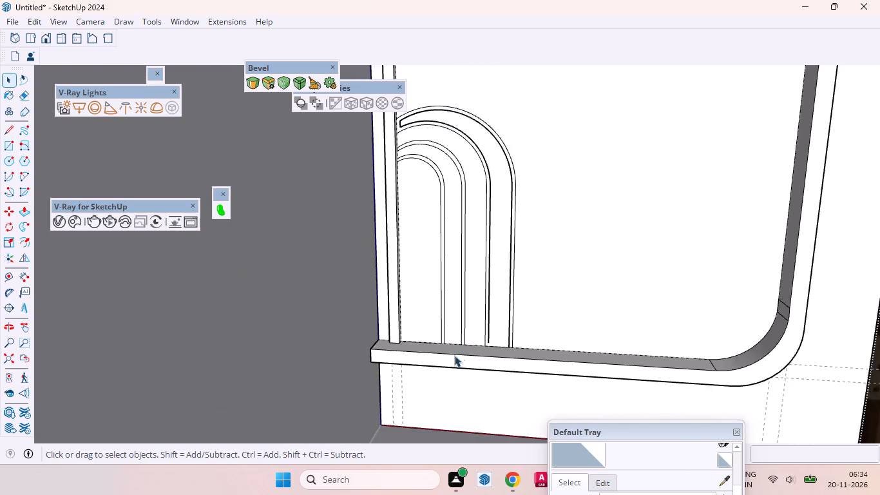
{"action": "scroll", "coordinate": [454, 355], "scroll_direction": "down", "scroll_amount": 3}
{"action": "scroll", "coordinate": [435, 187], "scroll_direction": "up", "scroll_amount": 19}
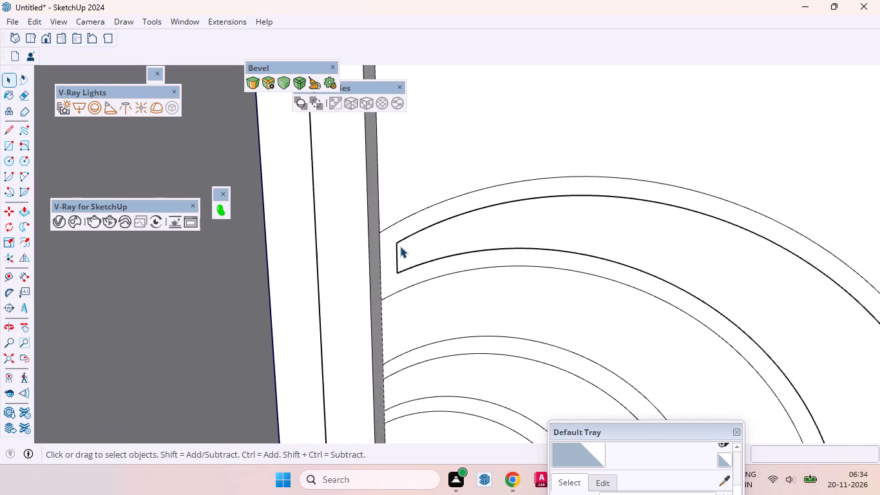
{"action": "scroll", "coordinate": [400, 246], "scroll_direction": "up", "scroll_amount": 2}
{"action": "left_click", "coordinate": [396, 253]}
{"action": "key", "text": "Delete"}
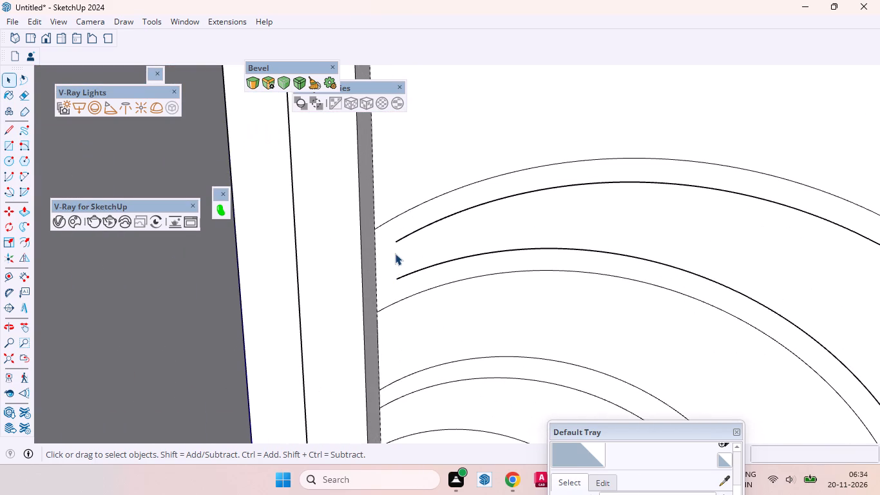
Draw a line extending the outer arc of the outermost band's offset outline to the raised strip.
{"action": "key", "text": "l"}
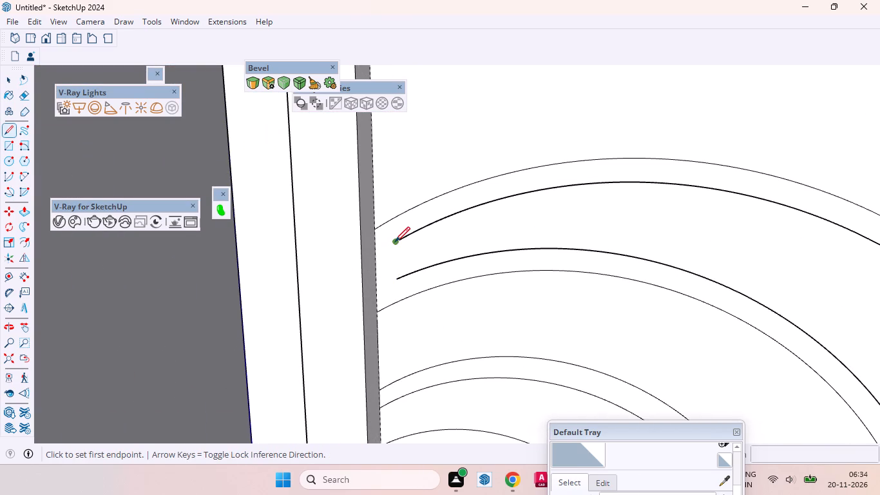
{"action": "left_click", "coordinate": [395, 242]}
{"action": "scroll", "coordinate": [386, 246], "scroll_direction": "up", "scroll_amount": 8}
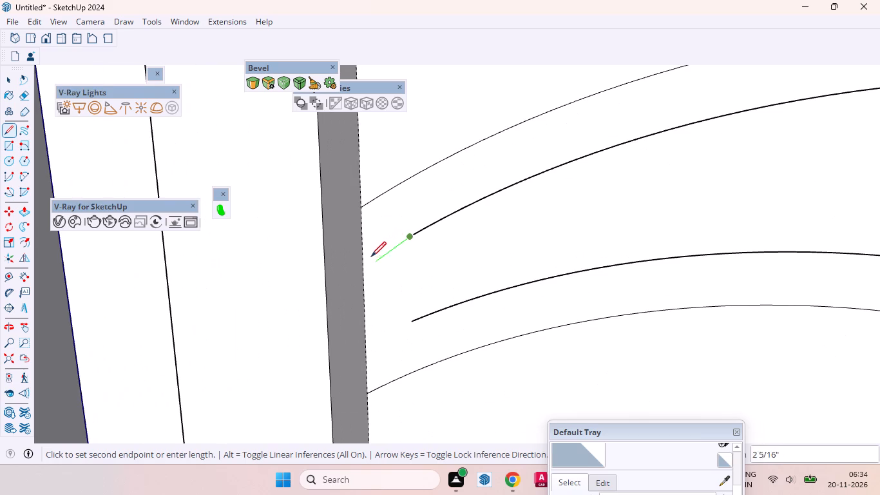
{"action": "left_click", "coordinate": [363, 257]}
{"action": "key", "text": "space"}
Delete the inner arc and the inner vertical edge of the outermost band's offset outline.
{"action": "left_click", "coordinate": [399, 221]}
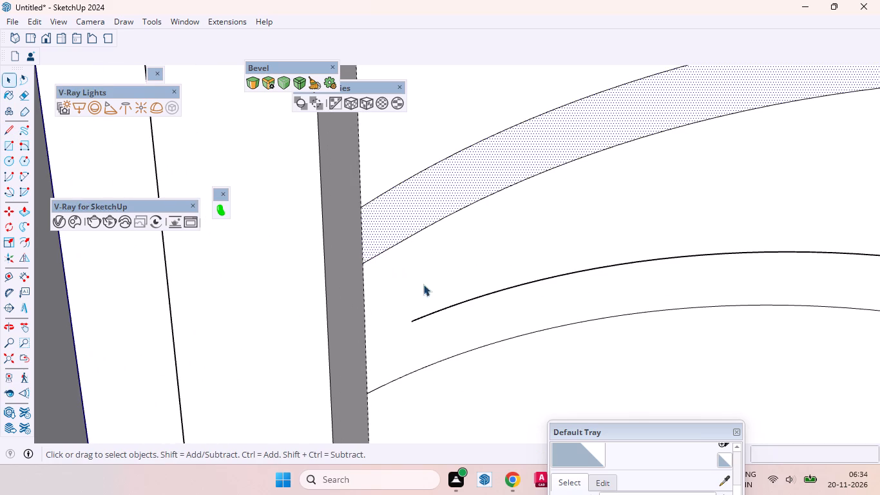
{"action": "left_click", "coordinate": [433, 311]}
{"action": "key", "text": "Delete"}
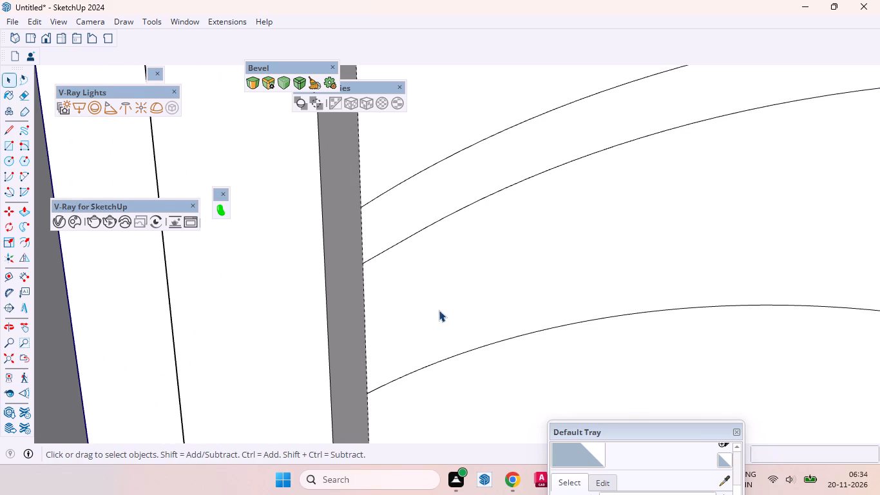
{"action": "scroll", "coordinate": [439, 302], "scroll_direction": "down", "scroll_amount": 20}
{"action": "scroll", "coordinate": [439, 302], "scroll_direction": "down", "scroll_amount": 8}
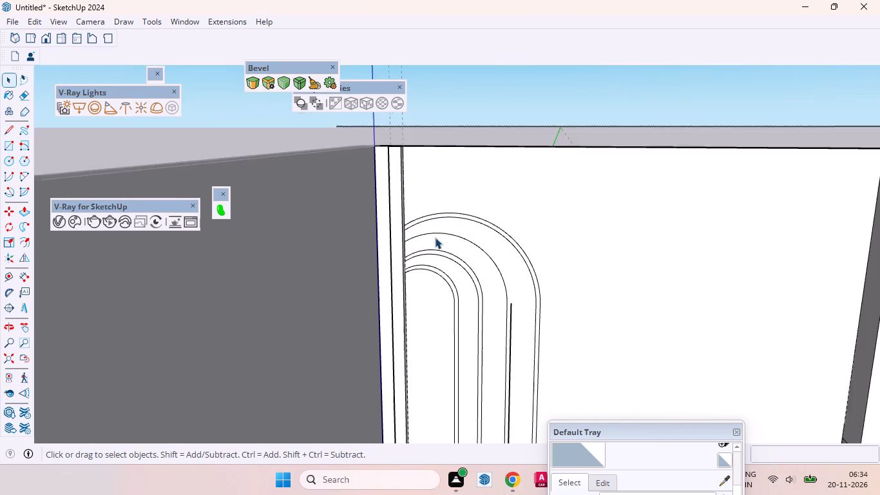
{"action": "left_click", "coordinate": [503, 301]}
{"action": "right_click", "coordinate": [503, 301]}
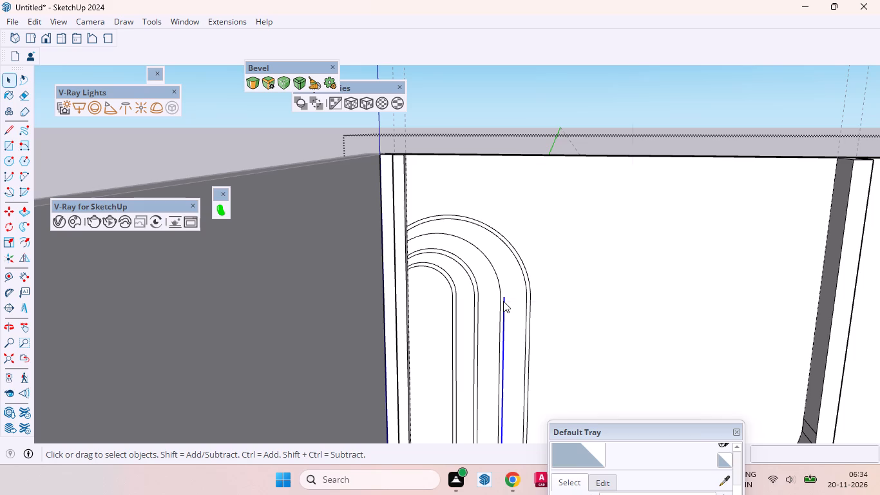
{"action": "left_click", "coordinate": [535, 98]}
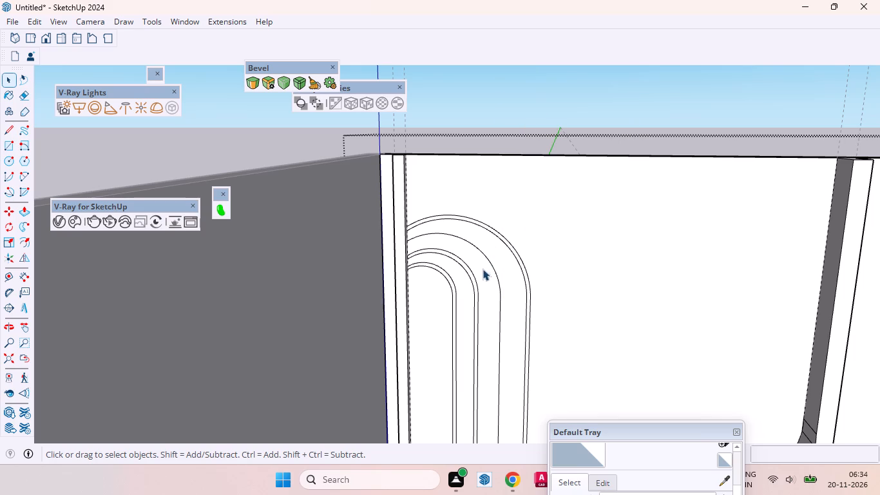
Offset the outline of the arch band just inside the outermost one inward by the same 1".
{"action": "scroll", "coordinate": [475, 242], "scroll_direction": "down", "scroll_amount": 5}
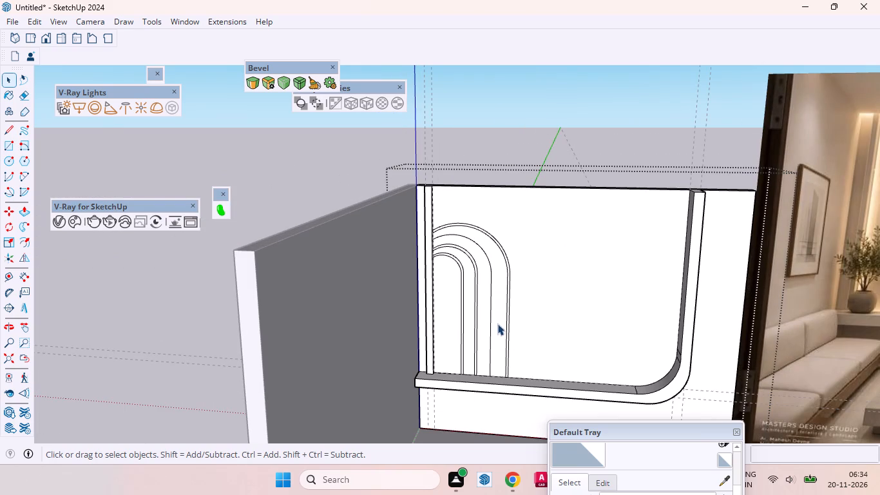
{"action": "middle_click_drag", "start_coordinate": [500, 330], "coordinate": [515, 404]}
{"action": "scroll", "coordinate": [497, 293], "scroll_direction": "up", "scroll_amount": 3}
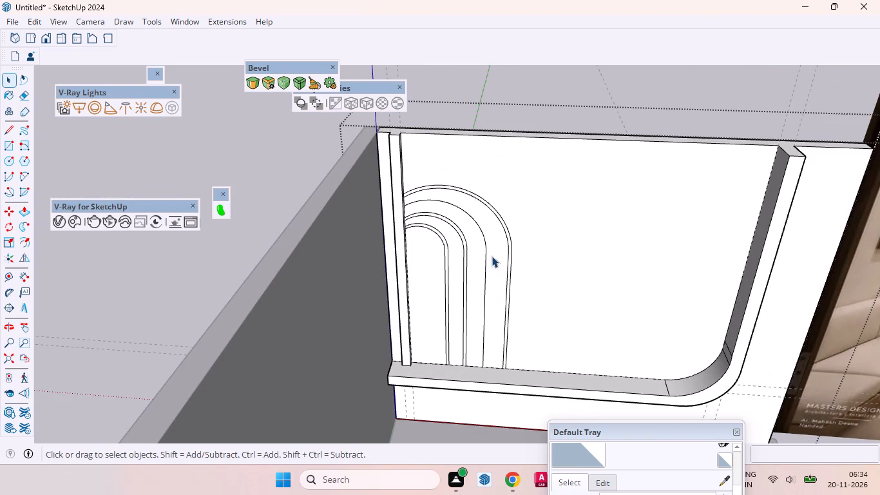
{"action": "left_click", "coordinate": [471, 233]}
{"action": "scroll", "coordinate": [473, 229], "scroll_direction": "up", "scroll_amount": 6}
{"action": "key", "text": "f"}
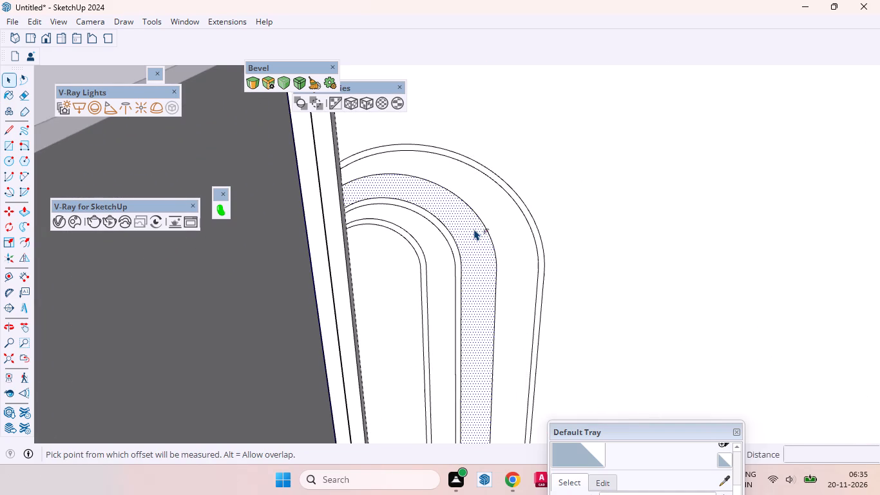
{"action": "double_click", "coordinate": [482, 224]}
{"action": "key", "text": "space"}
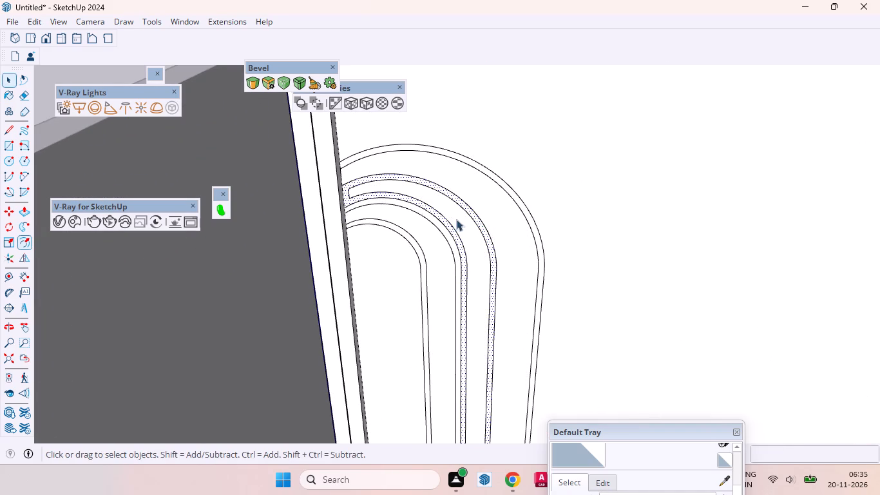
Erase the short upper end edge of this band's offset outline beside the raised strip.
{"action": "scroll", "coordinate": [351, 203], "scroll_direction": "up", "scroll_amount": 9}
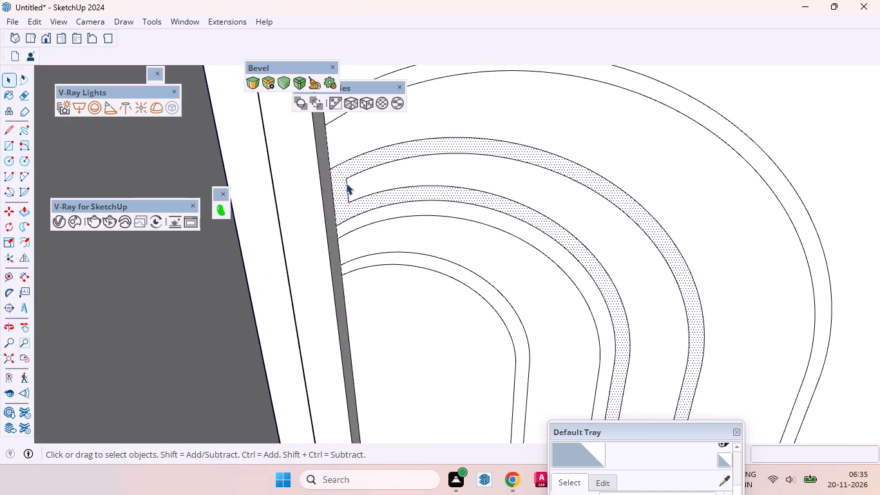
{"action": "left_click", "coordinate": [346, 183]}
{"action": "scroll", "coordinate": [346, 183], "scroll_direction": "up", "scroll_amount": 1}
{"action": "right_click", "coordinate": [346, 183]}
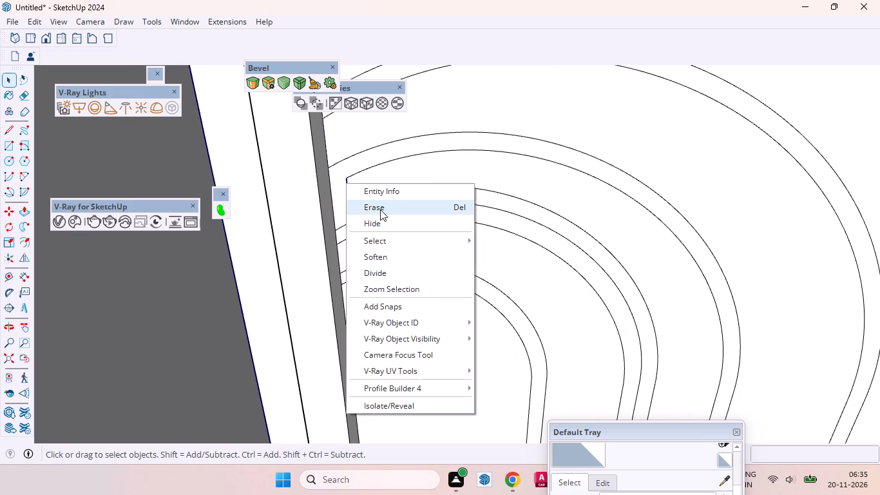
{"action": "left_click", "coordinate": [380, 209]}
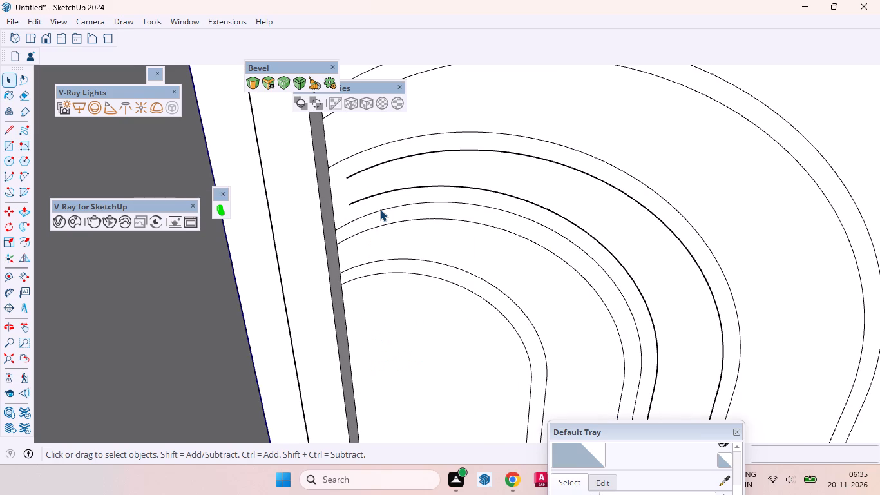
Draw a line about 1 1/8" long extending the outer arc of this band's offset outline to the raised strip.
{"action": "key", "text": "l"}
{"action": "scroll", "coordinate": [352, 178], "scroll_direction": "up", "scroll_amount": 3}
{"action": "left_click", "coordinate": [343, 178]}
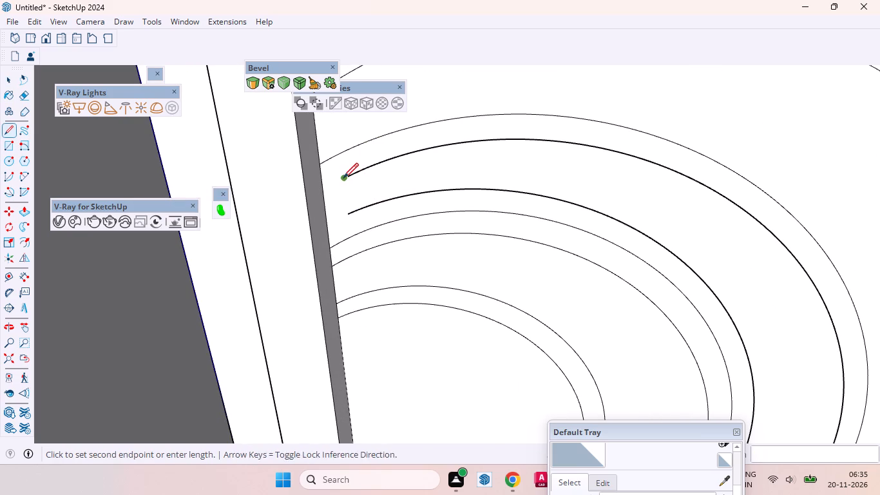
{"action": "scroll", "coordinate": [336, 182], "scroll_direction": "up", "scroll_amount": 6}
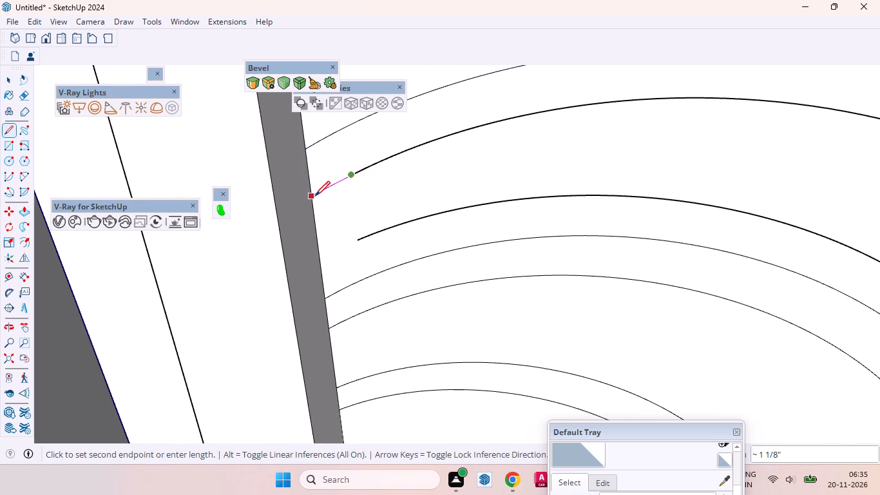
{"action": "left_click", "coordinate": [315, 196]}
{"action": "key", "text": "space"}
{"action": "left_click", "coordinate": [372, 197]}
Erase the short bottom edge of this band's offset outline just above the ledge.
{"action": "scroll", "coordinate": [303, 199], "scroll_direction": "down", "scroll_amount": 3}
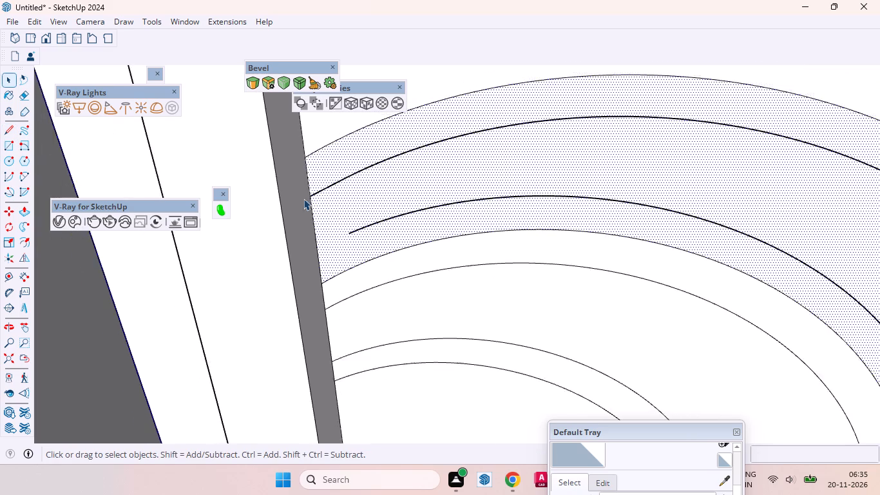
{"action": "scroll", "coordinate": [303, 199], "scroll_direction": "down", "scroll_amount": 18}
{"action": "scroll", "coordinate": [482, 141], "scroll_direction": "up", "scroll_amount": 1}
{"action": "scroll", "coordinate": [489, 130], "scroll_direction": "down", "scroll_amount": 3}
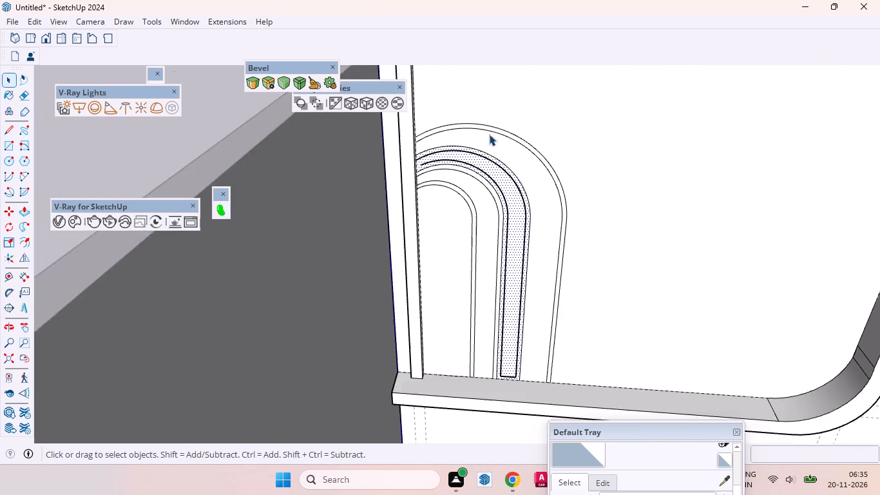
{"action": "scroll", "coordinate": [489, 134], "scroll_direction": "down", "scroll_amount": 4}
{"action": "scroll", "coordinate": [518, 344], "scroll_direction": "up", "scroll_amount": 12}
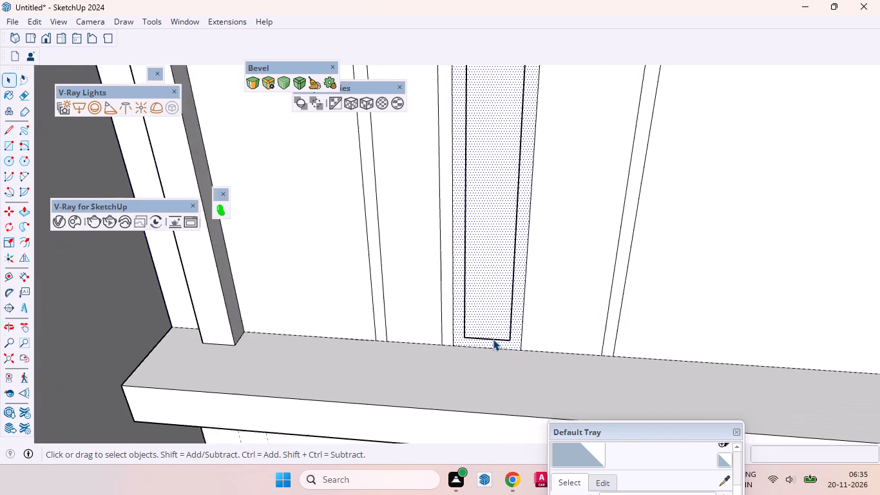
{"action": "scroll", "coordinate": [493, 339], "scroll_direction": "up", "scroll_amount": 1}
{"action": "left_click", "coordinate": [486, 336]}
{"action": "left_click", "coordinate": [487, 337]}
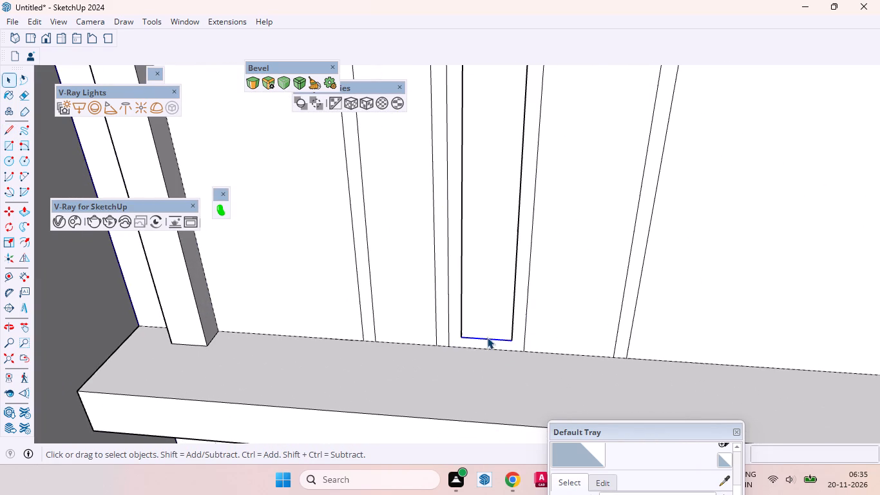
{"action": "right_click", "coordinate": [487, 338]}
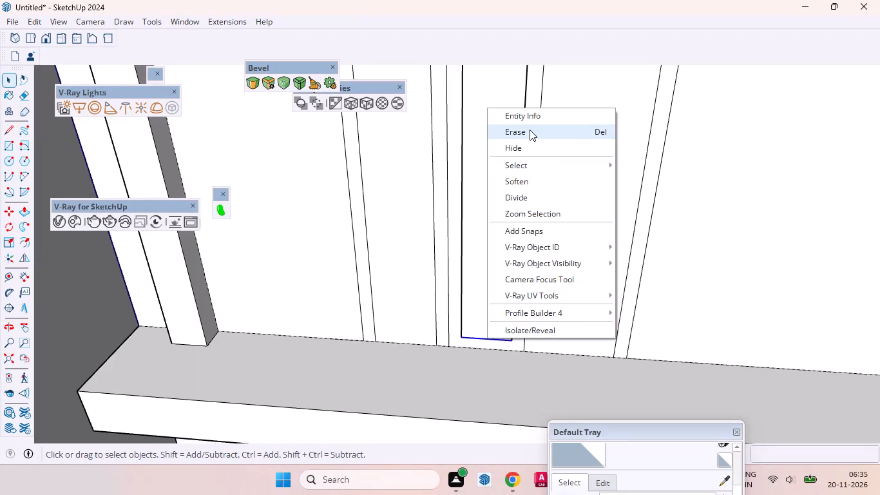
{"action": "left_click", "coordinate": [530, 130]}
Draw a 1" line extending the outer vertical edge of this band's offset outline down to the ledge.
{"action": "left_click", "coordinate": [495, 306]}
{"action": "scroll", "coordinate": [513, 331], "scroll_direction": "up", "scroll_amount": 4}
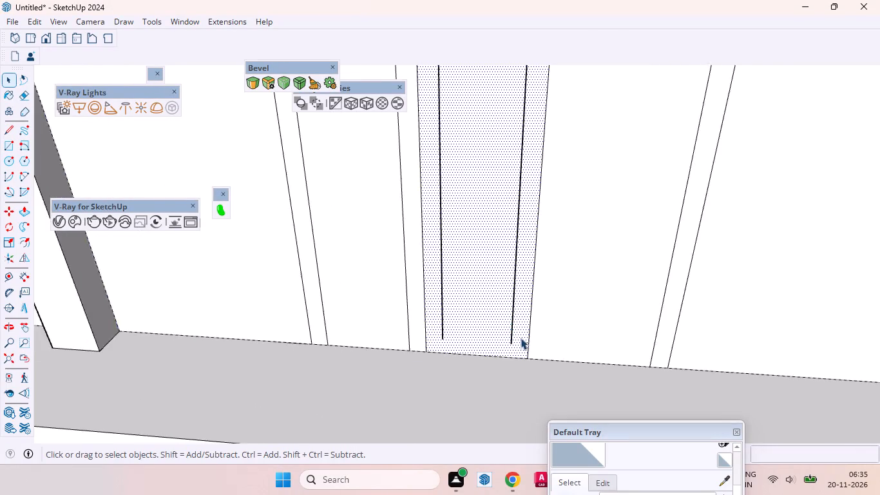
{"action": "scroll", "coordinate": [521, 338], "scroll_direction": "up", "scroll_amount": 11}
{"action": "key", "text": "l"}
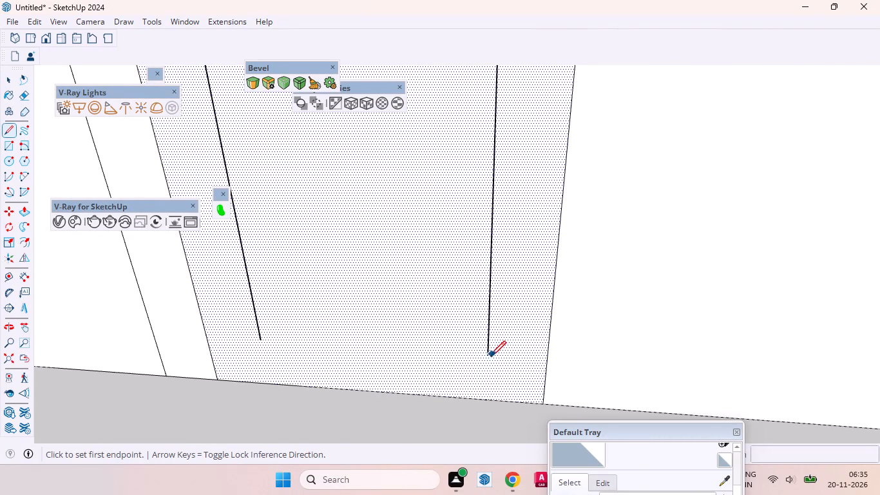
{"action": "left_click", "coordinate": [490, 356]}
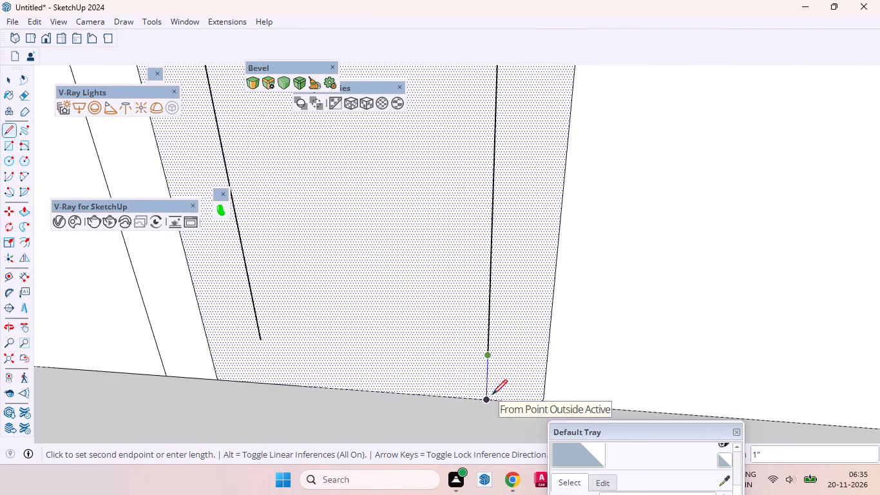
{"action": "left_click", "coordinate": [492, 395]}
{"action": "key", "text": "space"}
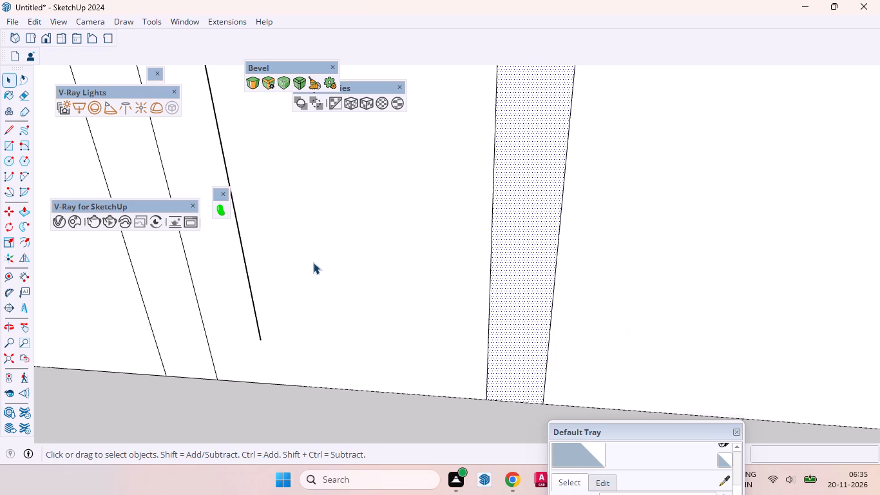
Delete the inner vertical edge and the inner arc of this band's offset outline.
{"action": "left_click", "coordinate": [246, 265]}
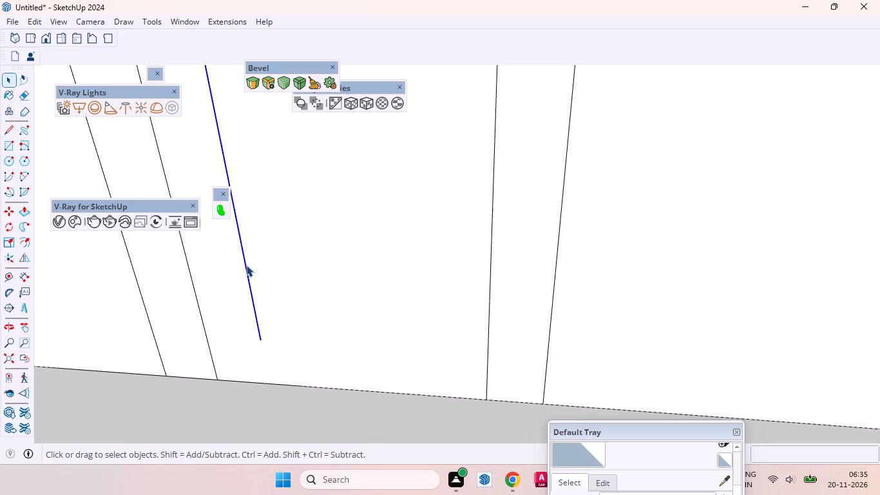
{"action": "right_click", "coordinate": [246, 265]}
{"action": "left_click", "coordinate": [273, 63]}
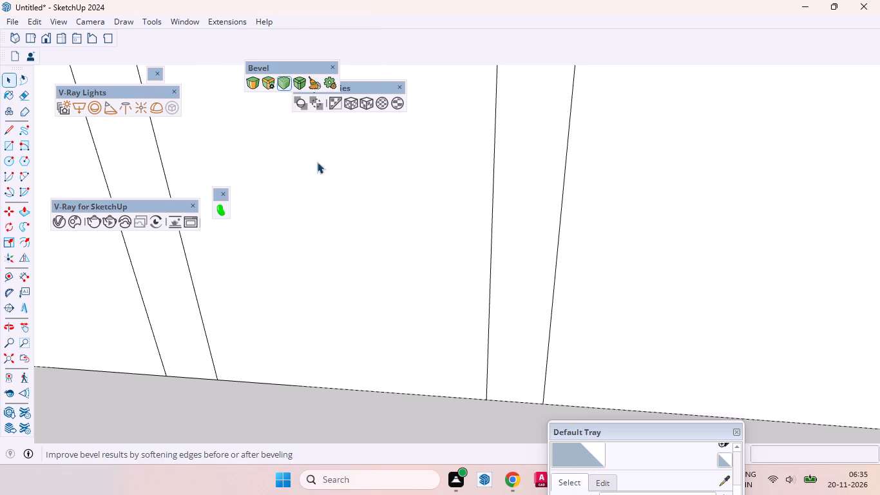
{"action": "scroll", "coordinate": [479, 251], "scroll_direction": "down", "scroll_amount": 20}
{"action": "scroll", "coordinate": [479, 251], "scroll_direction": "down", "scroll_amount": 4}
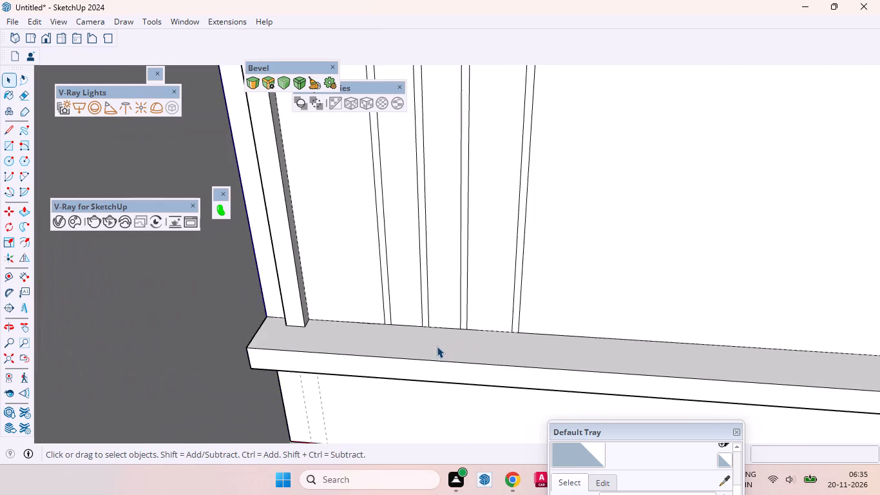
{"action": "scroll", "coordinate": [437, 346], "scroll_direction": "down", "scroll_amount": 2}
{"action": "scroll", "coordinate": [437, 345], "scroll_direction": "up", "scroll_amount": 1}
{"action": "scroll", "coordinate": [437, 345], "scroll_direction": "down", "scroll_amount": 9}
{"action": "scroll", "coordinate": [417, 195], "scroll_direction": "up", "scroll_amount": 8}
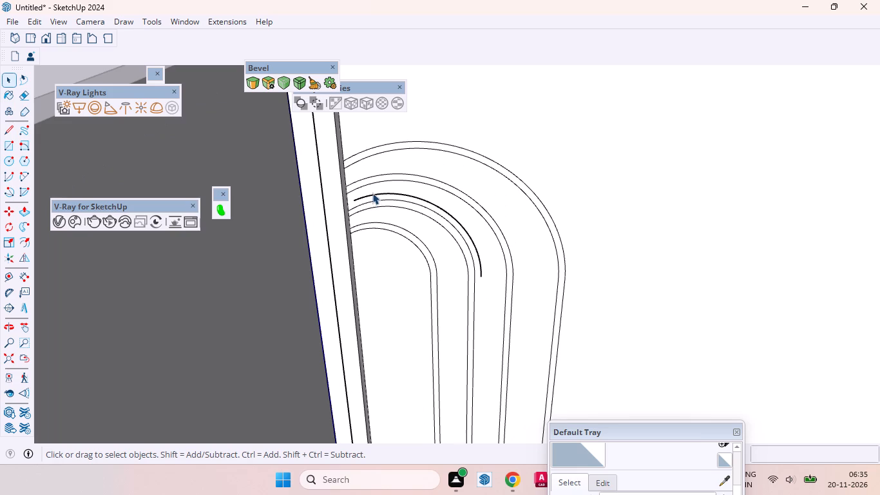
{"action": "left_click", "coordinate": [370, 193]}
{"action": "left_click", "coordinate": [367, 195]}
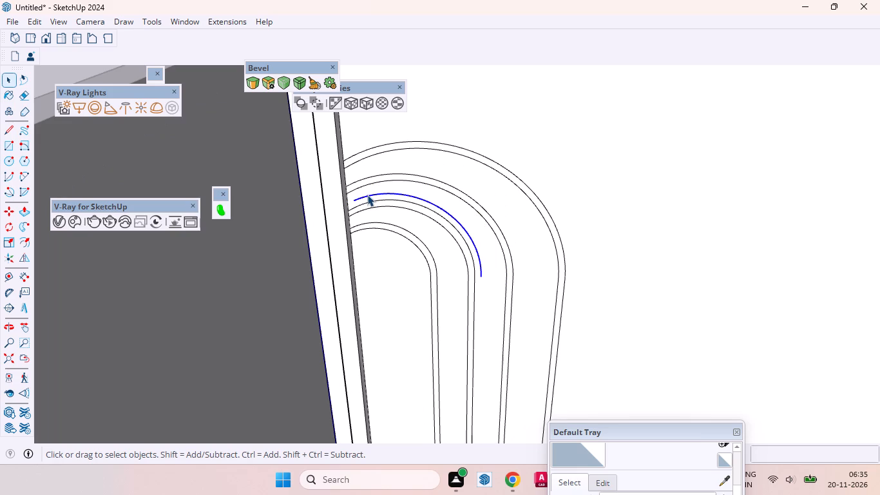
{"action": "right_click", "coordinate": [367, 195]}
{"action": "left_click", "coordinate": [397, 225]}
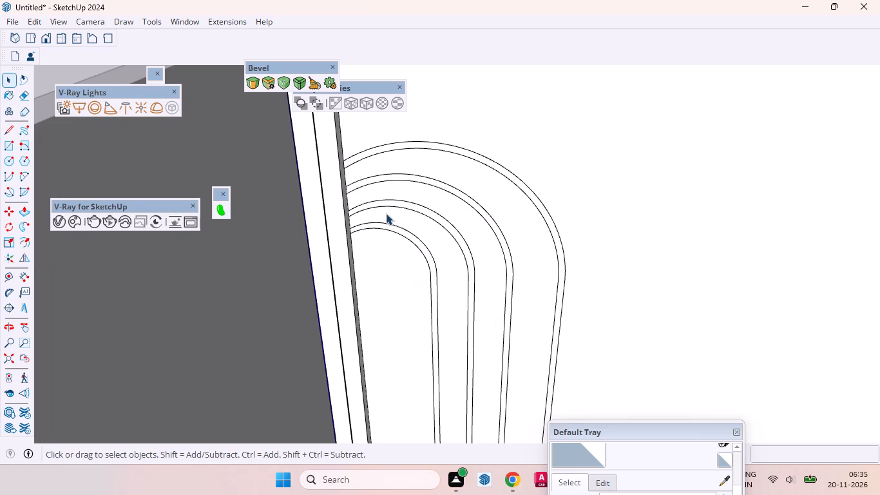
Push/Pull the outermost arch's thin border face 1" out from the wall.
{"action": "scroll", "coordinate": [386, 213], "scroll_direction": "down", "scroll_amount": 14}
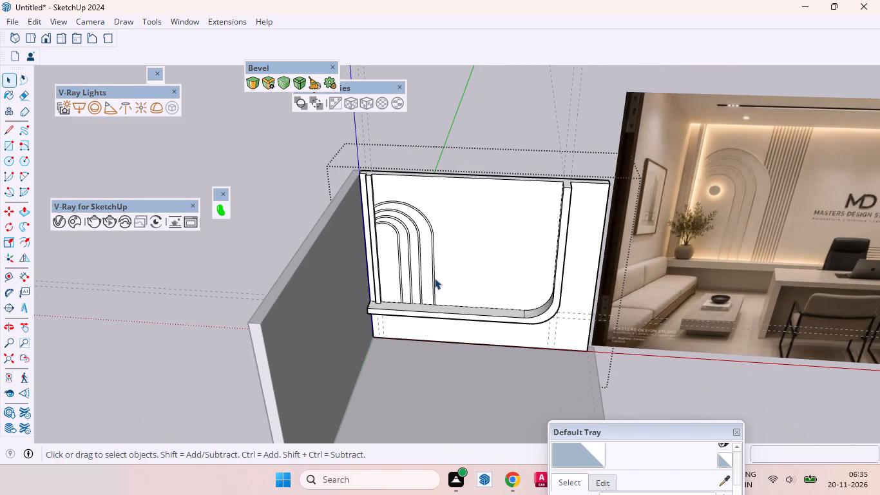
{"action": "scroll", "coordinate": [377, 196], "scroll_direction": "up", "scroll_amount": 13}
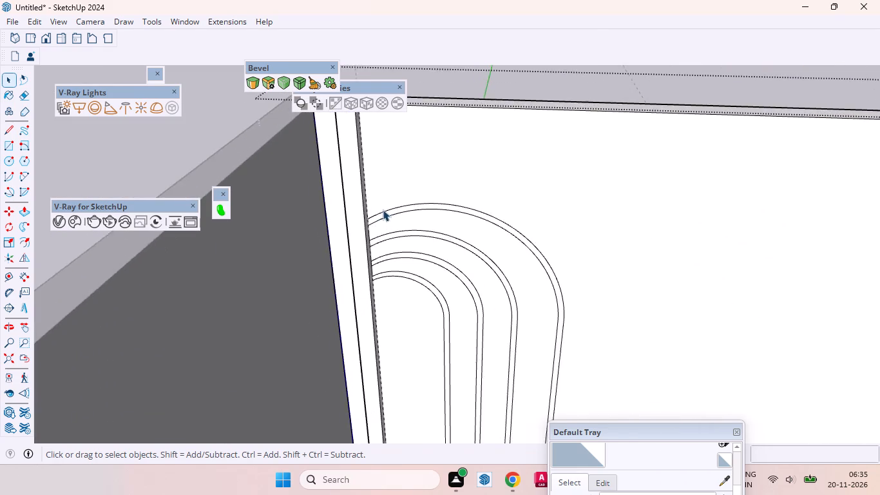
{"action": "scroll", "coordinate": [383, 209], "scroll_direction": "up", "scroll_amount": 5}
{"action": "left_click", "coordinate": [392, 212]}
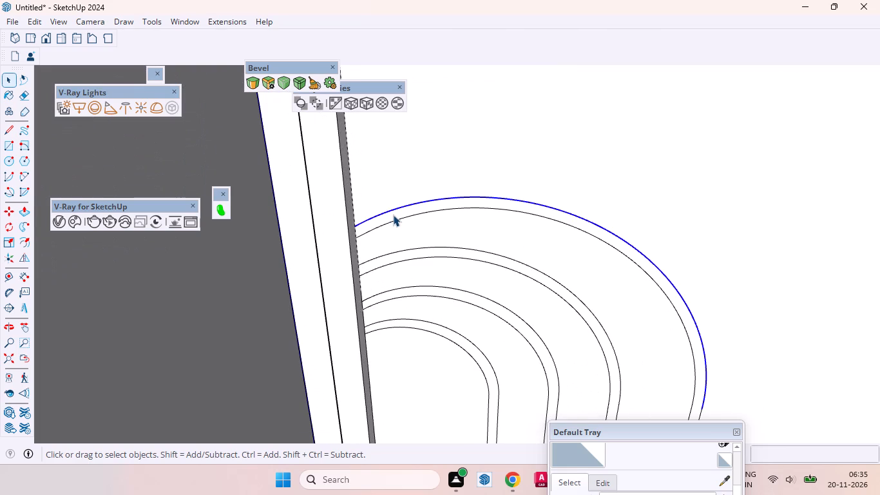
{"action": "left_click", "coordinate": [393, 215]}
{"action": "key", "text": "p"}
{"action": "left_click", "coordinate": [394, 215]}
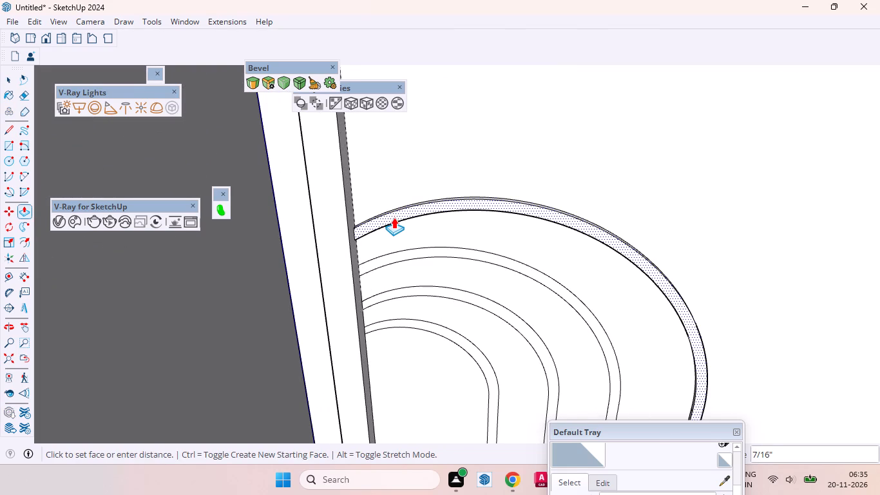
{"action": "scroll", "coordinate": [394, 217], "scroll_direction": "down", "scroll_amount": 13}
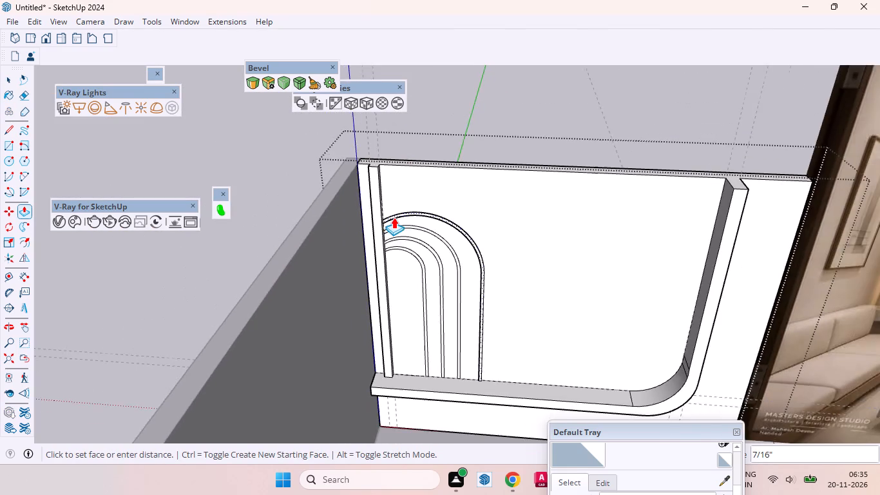
{"action": "scroll", "coordinate": [394, 217], "scroll_direction": "down", "scroll_amount": 5}
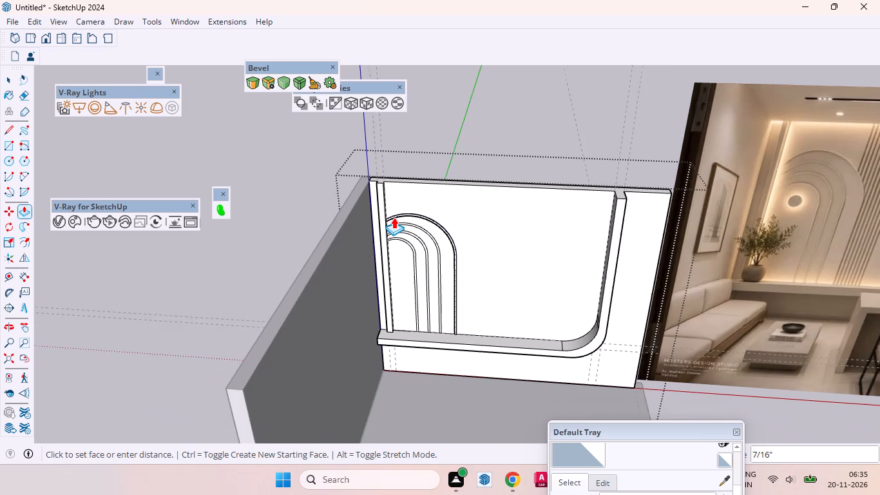
{"action": "scroll", "coordinate": [394, 217], "scroll_direction": "down", "scroll_amount": 1}
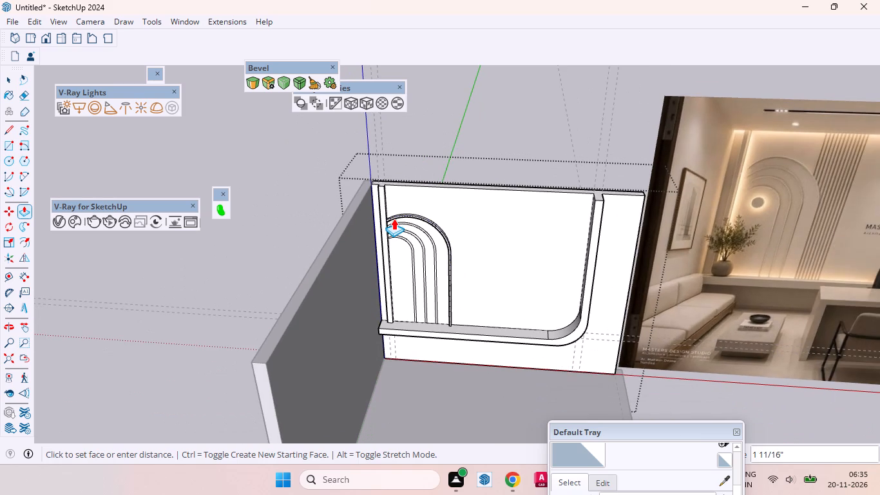
{"action": "scroll", "coordinate": [394, 218], "scroll_direction": "up", "scroll_amount": 7}
{"action": "key", "text": "1"}
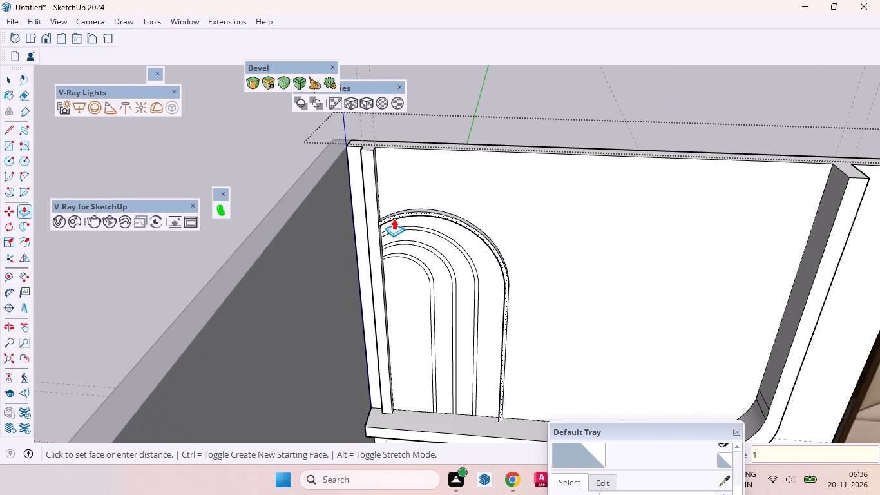
{"action": "key", "text": "Return"}
Repeat the same 1" Push/Pull on the thin border faces of the three inner arches.
{"action": "scroll", "coordinate": [407, 229], "scroll_direction": "up", "scroll_amount": 15}
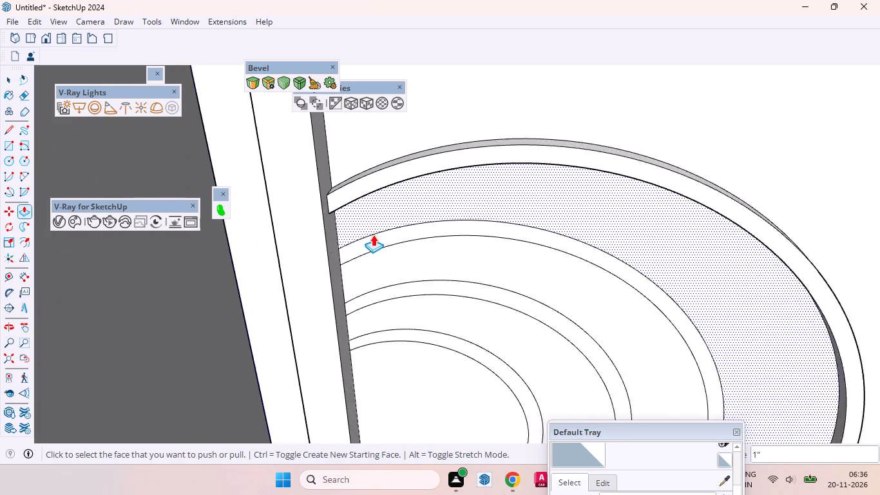
{"action": "scroll", "coordinate": [373, 235], "scroll_direction": "up", "scroll_amount": 1}
{"action": "double_click", "coordinate": [363, 244]}
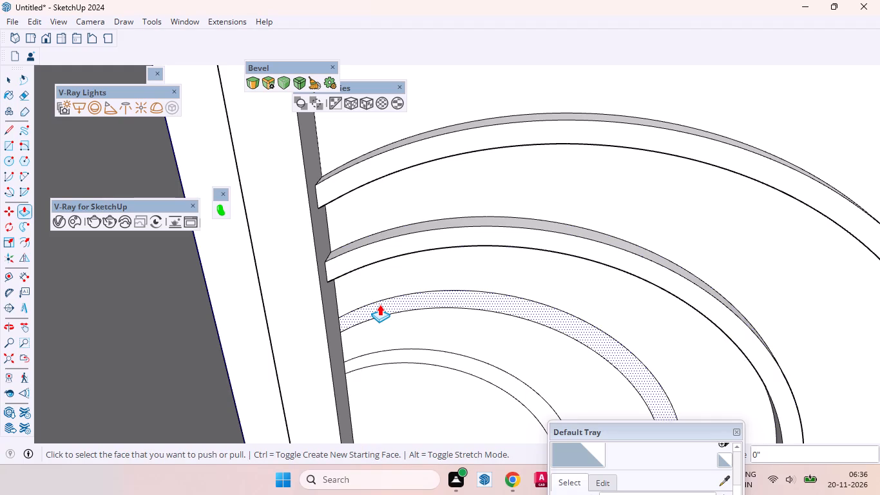
{"action": "double_click", "coordinate": [379, 304]}
{"action": "scroll", "coordinate": [397, 179], "scroll_direction": "up", "scroll_amount": 1}
{"action": "scroll", "coordinate": [397, 179], "scroll_direction": "down", "scroll_amount": 6}
{"action": "scroll", "coordinate": [390, 290], "scroll_direction": "up", "scroll_amount": 2}
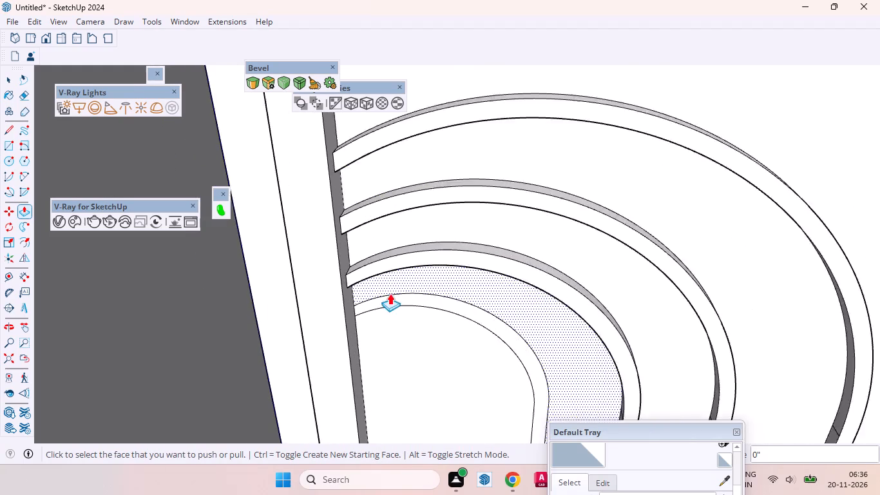
{"action": "scroll", "coordinate": [390, 293], "scroll_direction": "up", "scroll_amount": 4}
{"action": "double_click", "coordinate": [379, 302]}
{"action": "key", "text": "space"}
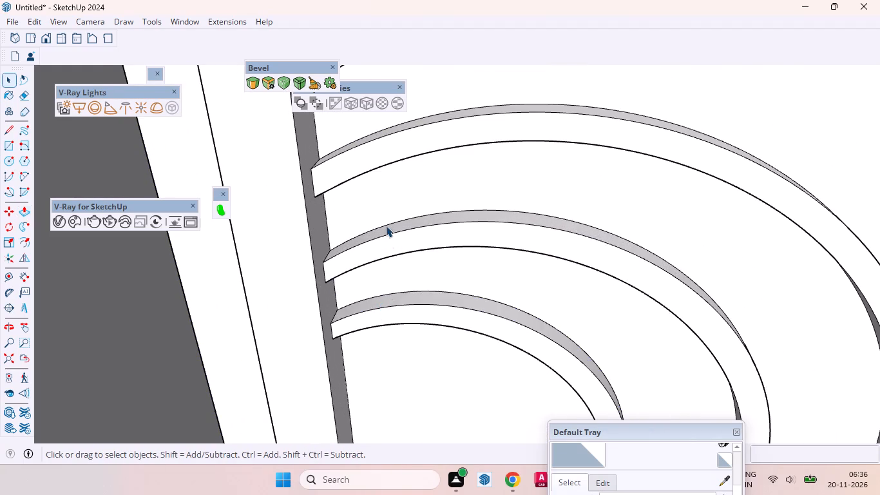
Examine the raised arch borders on the back wall against the reference picture from several views.
{"action": "scroll", "coordinate": [385, 224], "scroll_direction": "down", "scroll_amount": 20}
{"action": "scroll", "coordinate": [385, 224], "scroll_direction": "down", "scroll_amount": 5}
{"action": "scroll", "coordinate": [394, 204], "scroll_direction": "up", "scroll_amount": 1}
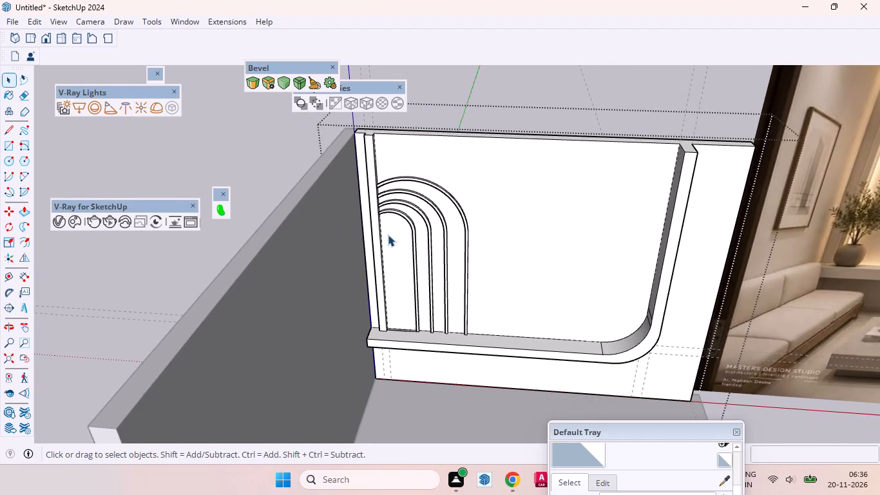
{"action": "scroll", "coordinate": [385, 242], "scroll_direction": "down", "scroll_amount": 4}
{"action": "scroll", "coordinate": [417, 330], "scroll_direction": "up", "scroll_amount": 4}
{"action": "scroll", "coordinate": [373, 306], "scroll_direction": "down", "scroll_amount": 9}
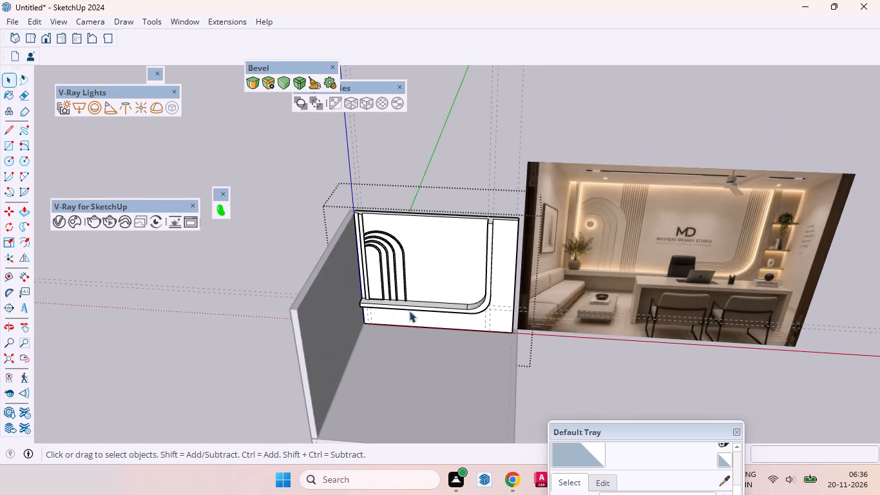
{"action": "middle_click_drag", "start_coordinate": [408, 306], "coordinate": [377, 232]}
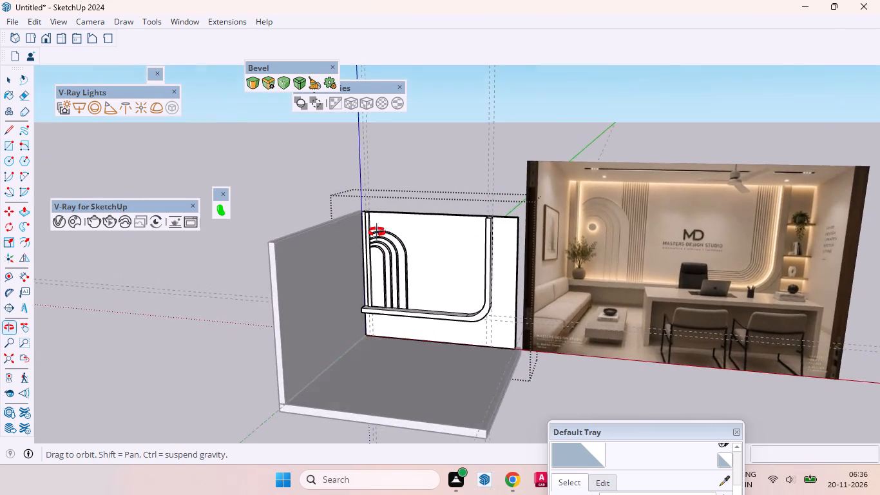
{"action": "middle_click_drag", "start_coordinate": [377, 232], "coordinate": [399, 232]}
{"action": "middle_click", "coordinate": [399, 232]}
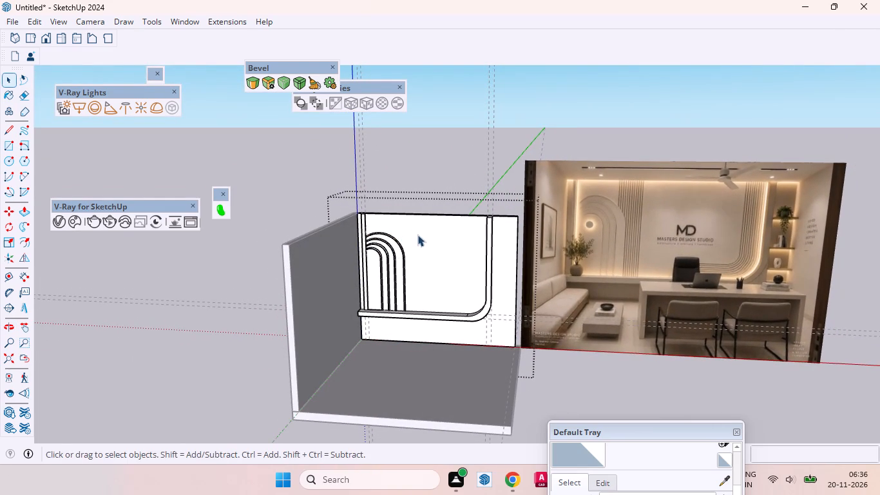
{"action": "scroll", "coordinate": [405, 201], "scroll_direction": "up", "scroll_amount": 3}
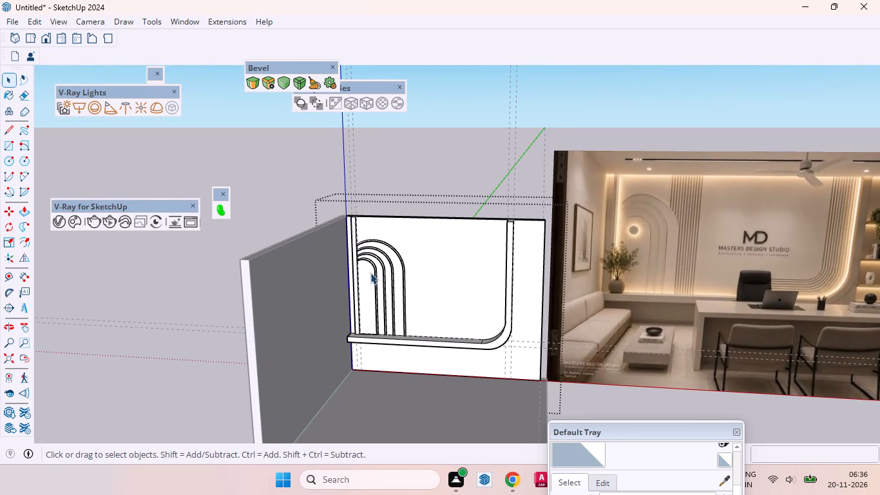
{"action": "scroll", "coordinate": [370, 273], "scroll_direction": "up", "scroll_amount": 7}
{"action": "middle_click_drag", "start_coordinate": [380, 275], "coordinate": [395, 261]}
{"action": "scroll", "coordinate": [372, 274], "scroll_direction": "down", "scroll_amount": 6}
{"action": "scroll", "coordinate": [358, 278], "scroll_direction": "up", "scroll_amount": 2}
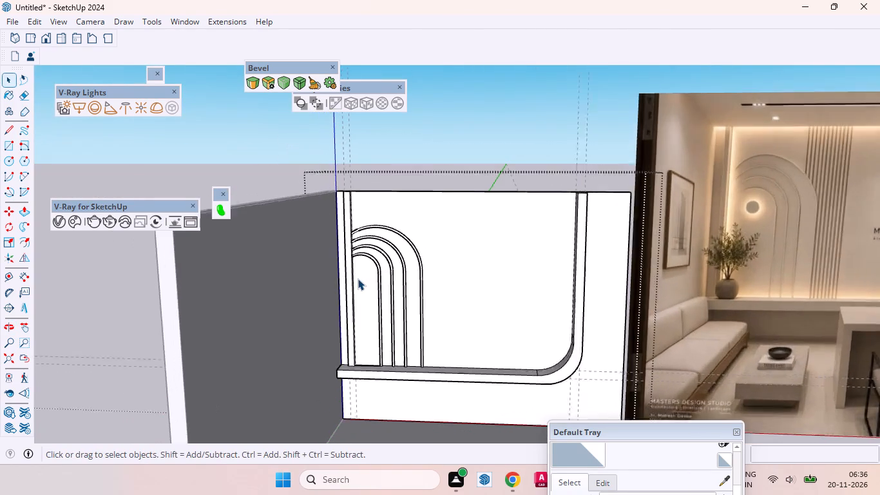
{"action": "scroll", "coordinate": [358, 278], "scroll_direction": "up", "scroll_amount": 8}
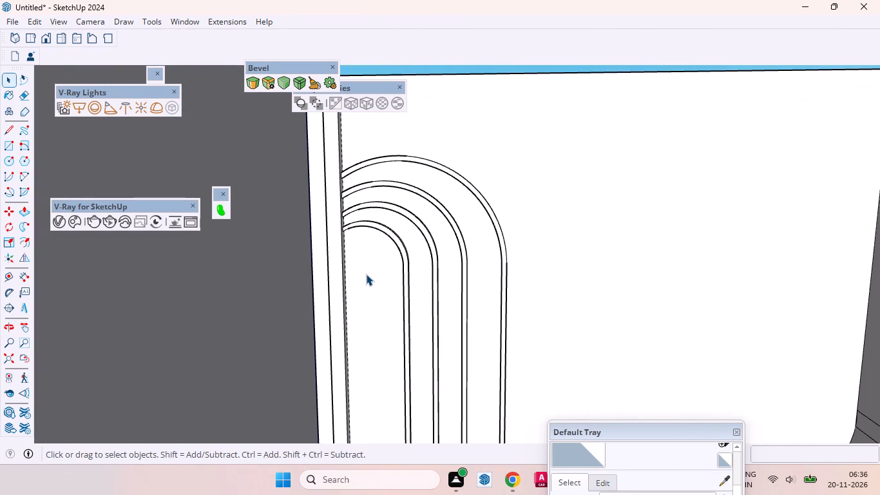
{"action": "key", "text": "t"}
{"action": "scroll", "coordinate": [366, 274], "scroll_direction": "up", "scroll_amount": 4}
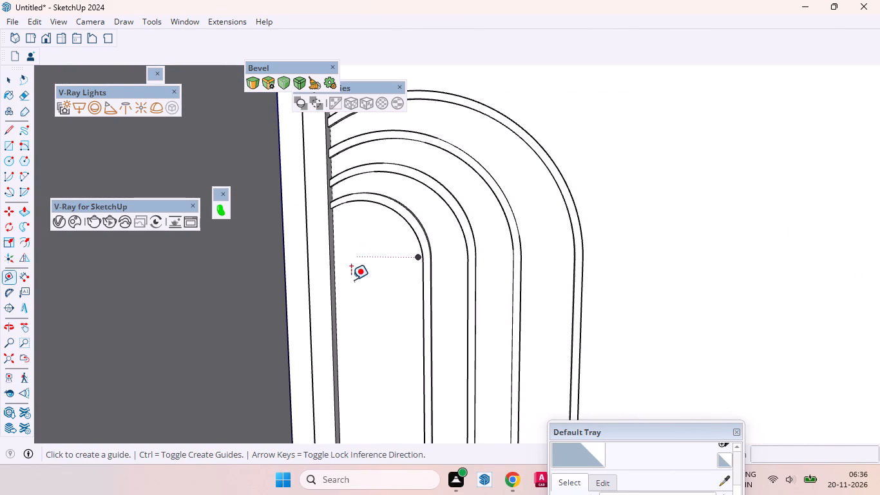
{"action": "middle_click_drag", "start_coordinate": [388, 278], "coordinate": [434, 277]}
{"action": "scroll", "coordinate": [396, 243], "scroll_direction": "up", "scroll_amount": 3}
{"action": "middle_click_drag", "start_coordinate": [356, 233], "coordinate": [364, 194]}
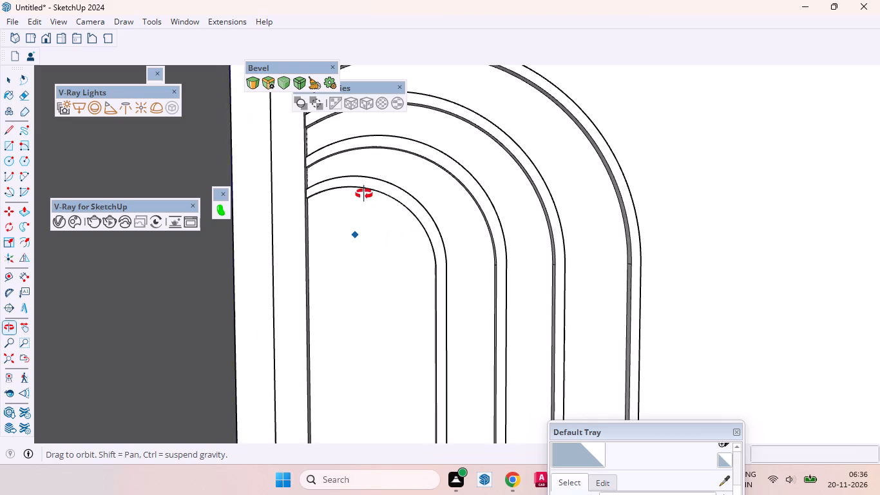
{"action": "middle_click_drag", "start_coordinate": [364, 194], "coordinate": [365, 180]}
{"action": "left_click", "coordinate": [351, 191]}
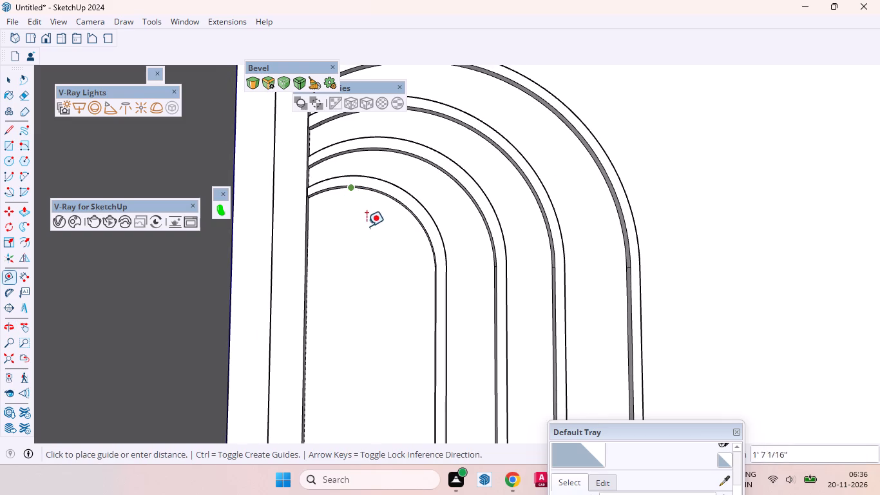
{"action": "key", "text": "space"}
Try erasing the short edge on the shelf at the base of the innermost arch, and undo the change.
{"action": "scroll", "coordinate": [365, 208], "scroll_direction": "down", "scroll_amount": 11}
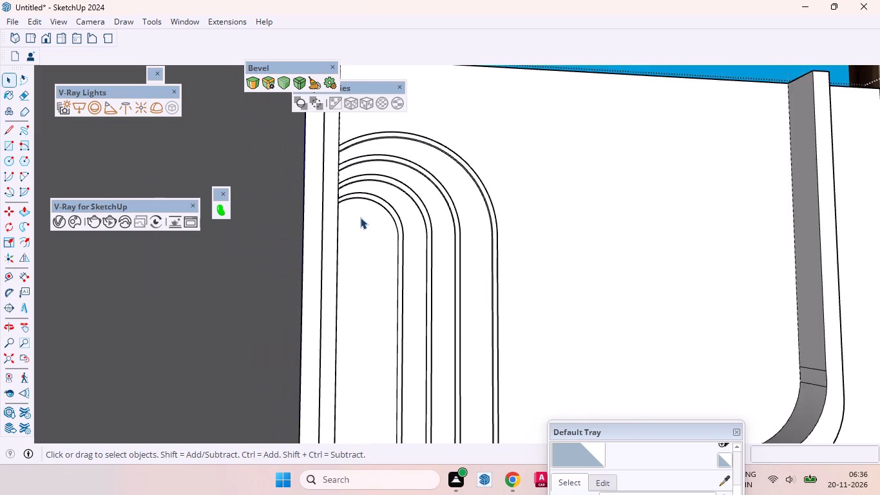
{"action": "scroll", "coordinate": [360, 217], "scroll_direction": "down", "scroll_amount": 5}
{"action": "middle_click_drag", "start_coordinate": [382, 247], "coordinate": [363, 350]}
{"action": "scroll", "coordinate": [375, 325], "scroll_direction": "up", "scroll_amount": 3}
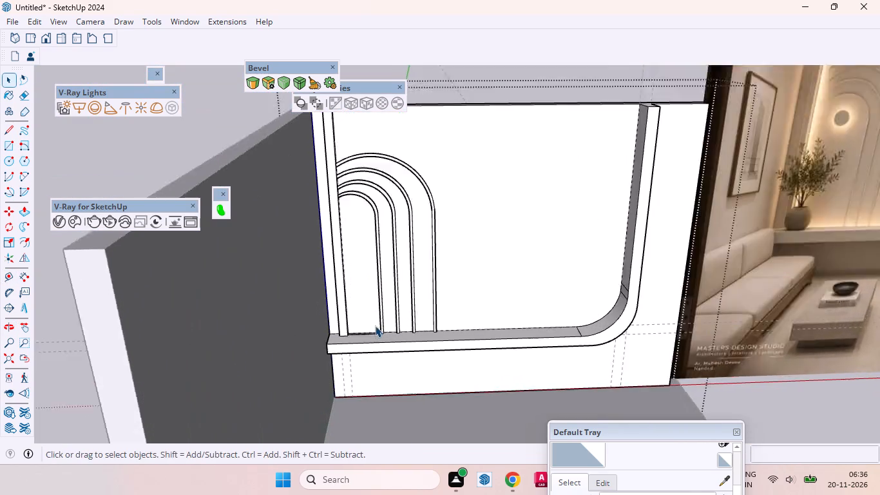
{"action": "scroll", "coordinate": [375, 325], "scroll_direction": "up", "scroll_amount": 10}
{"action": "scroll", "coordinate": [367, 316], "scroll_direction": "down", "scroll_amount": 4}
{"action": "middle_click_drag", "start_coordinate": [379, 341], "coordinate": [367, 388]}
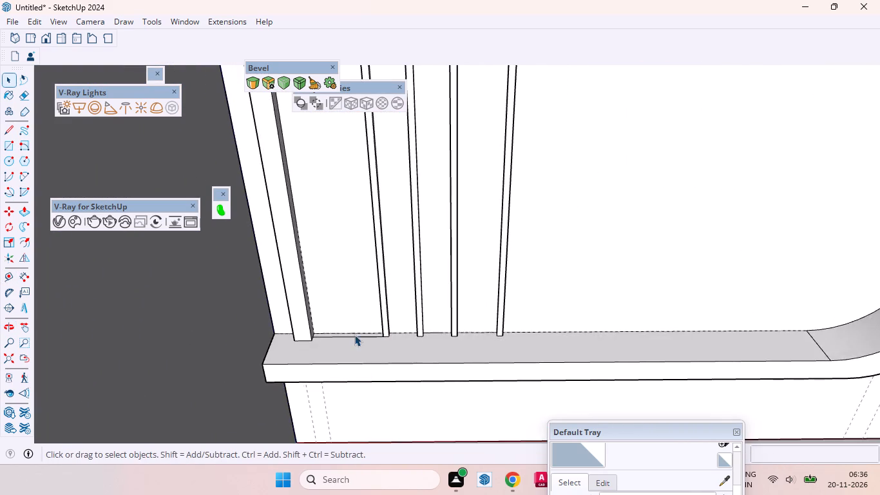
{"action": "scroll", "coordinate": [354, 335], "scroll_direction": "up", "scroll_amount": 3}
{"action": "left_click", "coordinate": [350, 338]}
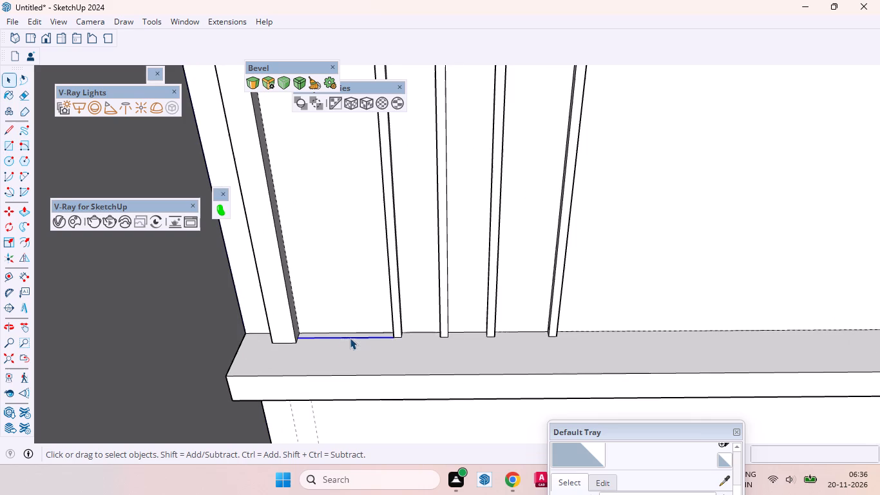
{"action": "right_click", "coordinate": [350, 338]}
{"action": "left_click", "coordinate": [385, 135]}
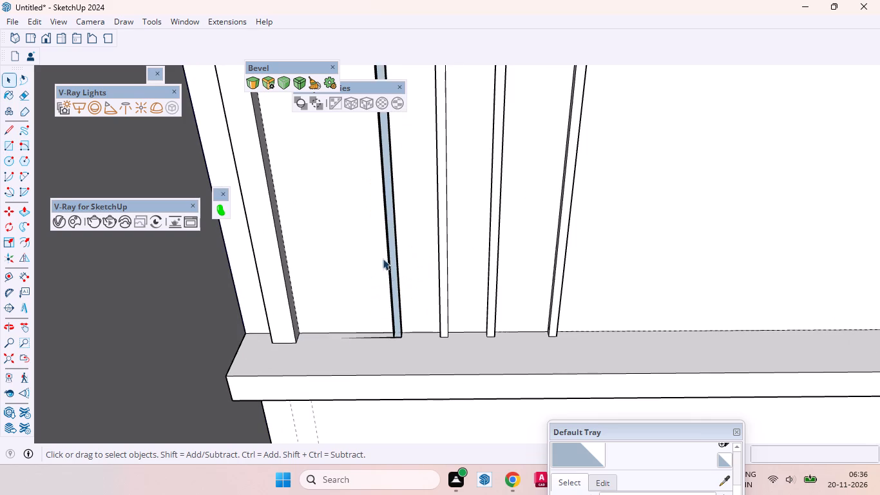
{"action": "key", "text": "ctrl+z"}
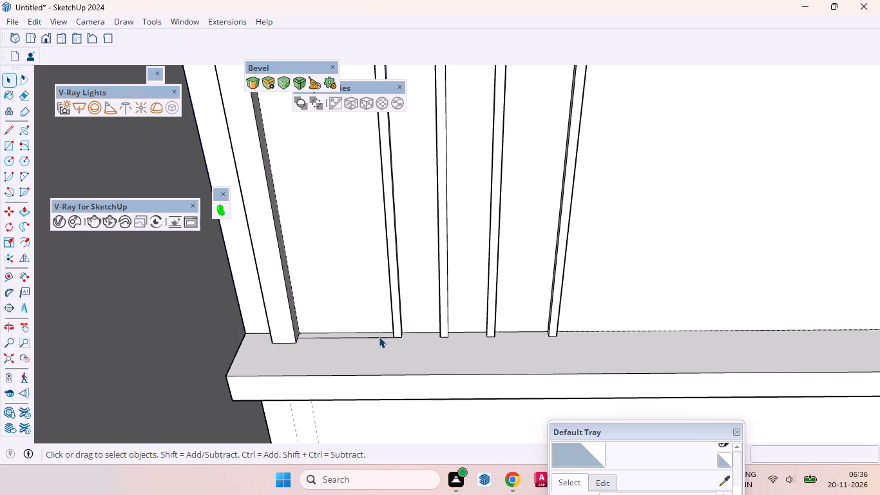
Place a horizontal guide about 3' 10 5/8" above the innermost arch's base, where its straight side meets the curve.
{"action": "middle_click_drag", "start_coordinate": [411, 355], "coordinate": [415, 371]}
{"action": "middle_click_drag", "start_coordinate": [418, 365], "coordinate": [423, 340]}
{"action": "middle_click", "coordinate": [423, 333]}
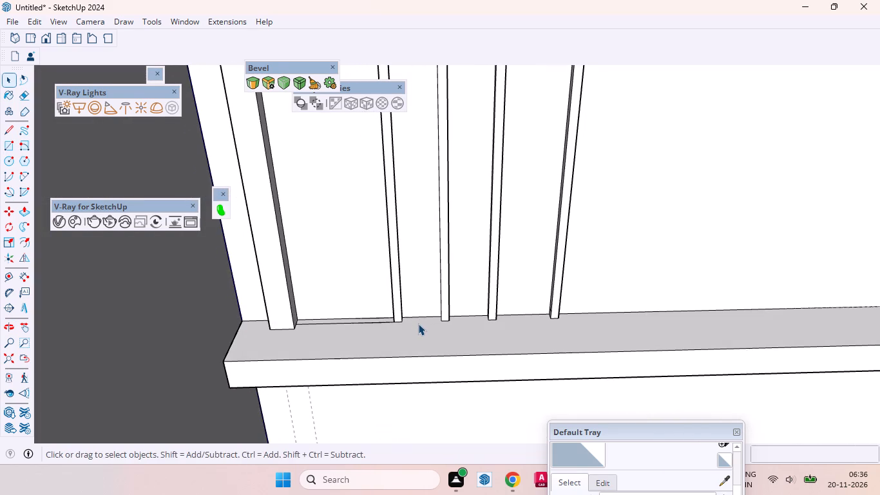
{"action": "key", "text": "t"}
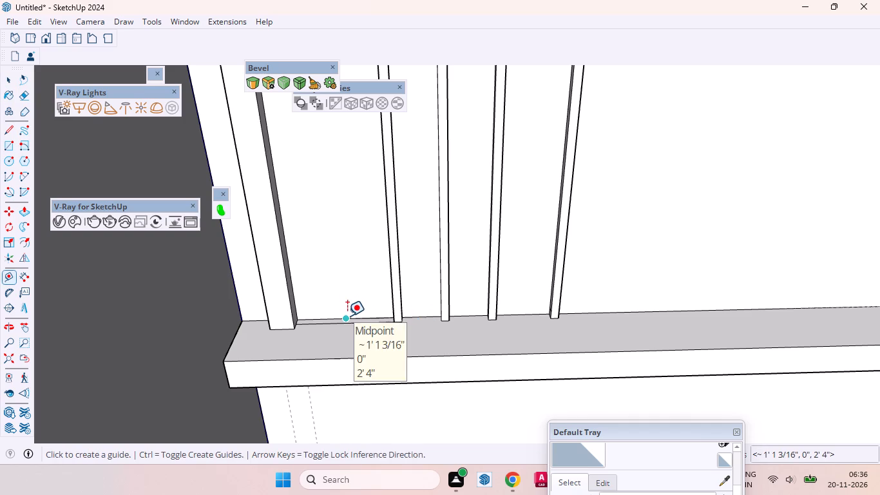
{"action": "left_click", "coordinate": [347, 316]}
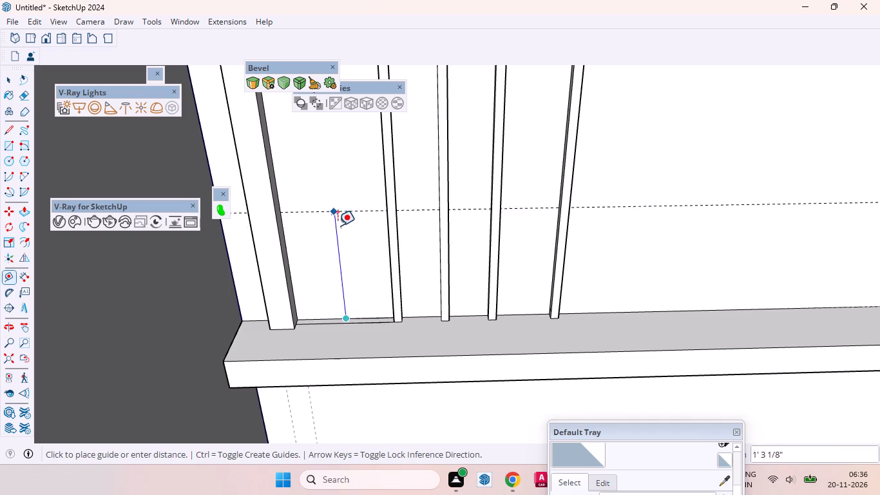
{"action": "scroll", "coordinate": [345, 257], "scroll_direction": "down", "scroll_amount": 5}
{"action": "scroll", "coordinate": [345, 258], "scroll_direction": "up", "scroll_amount": 1}
{"action": "scroll", "coordinate": [345, 258], "scroll_direction": "down", "scroll_amount": 9}
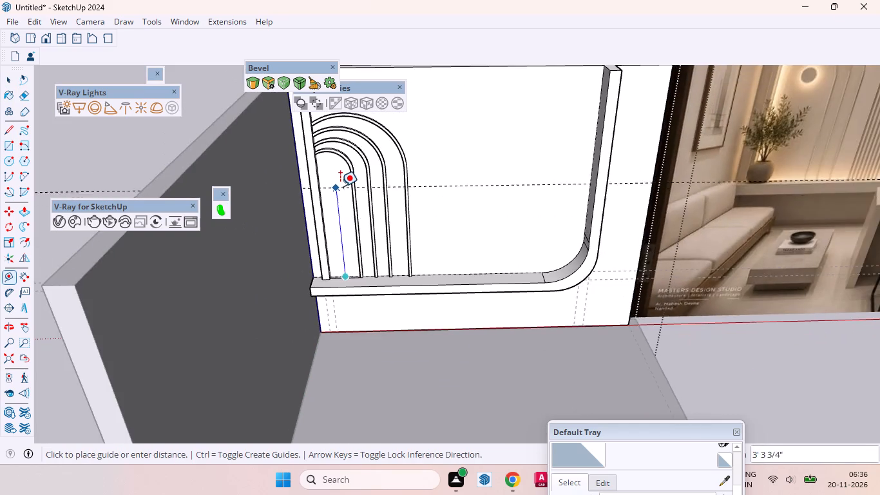
{"action": "scroll", "coordinate": [340, 186], "scroll_direction": "up", "scroll_amount": 12}
{"action": "middle_click_drag", "start_coordinate": [342, 179], "coordinate": [450, 137]}
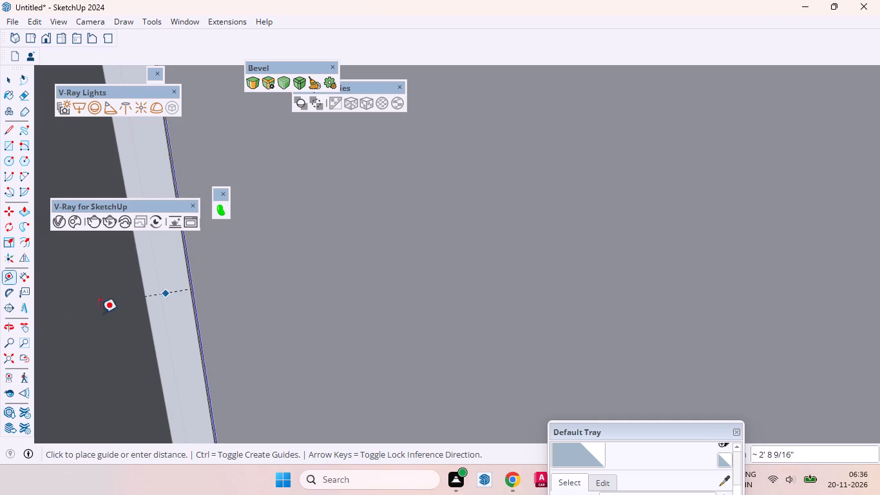
{"action": "left_click", "coordinate": [23, 361]}
{"action": "scroll", "coordinate": [372, 149], "scroll_direction": "up", "scroll_amount": 1}
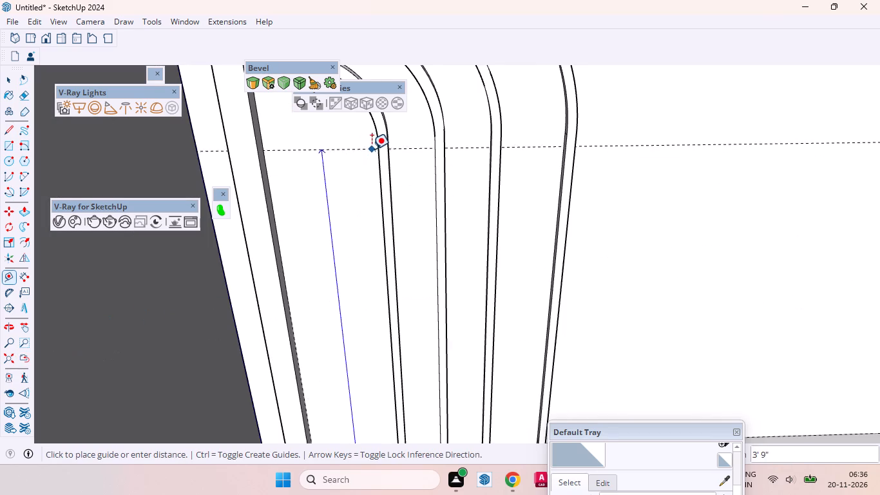
{"action": "scroll", "coordinate": [372, 149], "scroll_direction": "up", "scroll_amount": 2}
{"action": "middle_click_drag", "start_coordinate": [376, 135], "coordinate": [414, 136]}
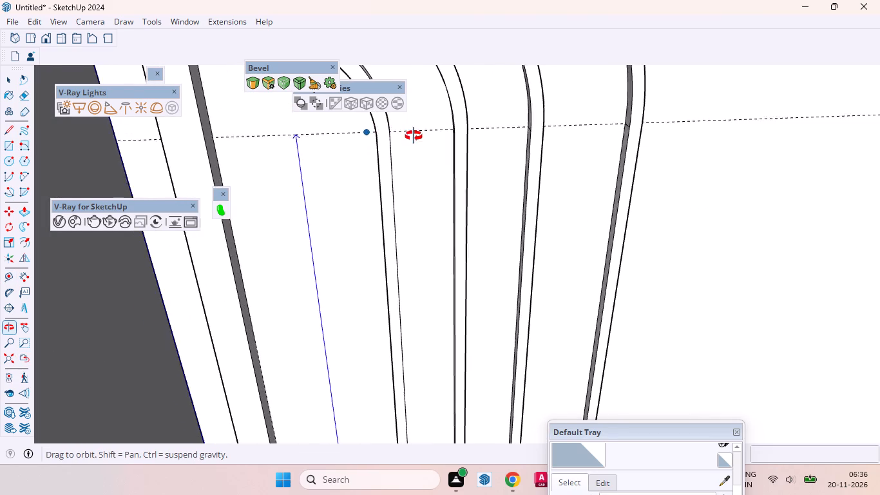
{"action": "middle_click_drag", "start_coordinate": [414, 136], "coordinate": [473, 127]}
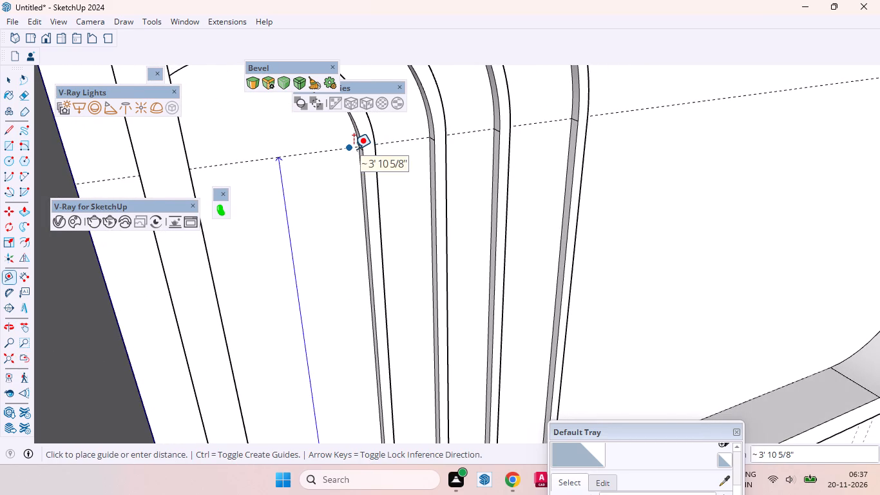
{"action": "scroll", "coordinate": [354, 149], "scroll_direction": "up", "scroll_amount": 8}
{"action": "left_click", "coordinate": [354, 149]}
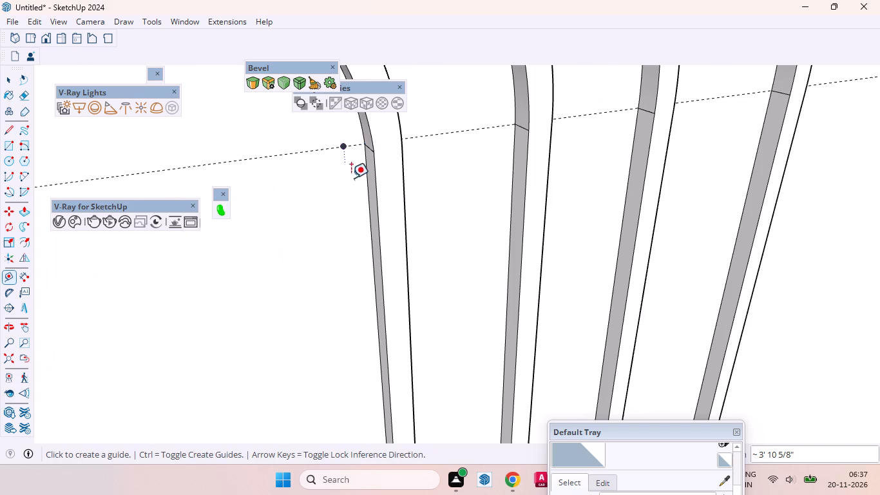
Place a vertical guide about 6 3/16" from the frame's inner edge, through the midpoint of the innermost arch's base.
{"action": "scroll", "coordinate": [330, 205], "scroll_direction": "down", "scroll_amount": 10}
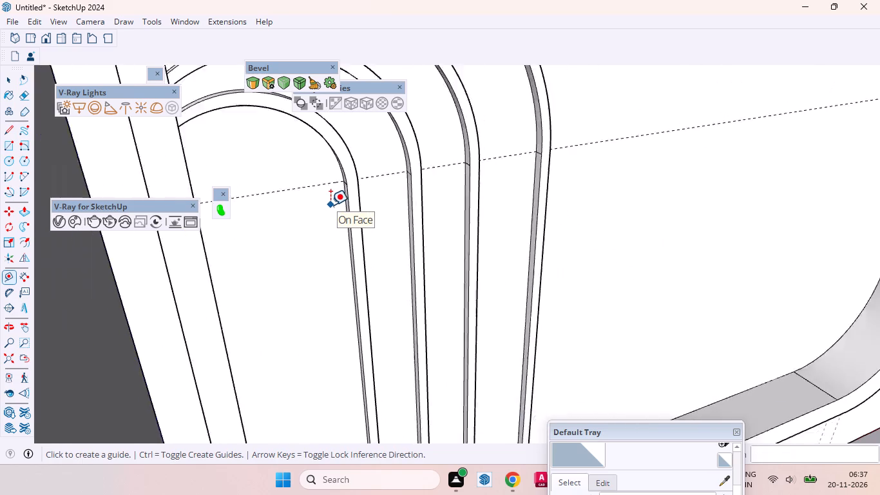
{"action": "scroll", "coordinate": [330, 205], "scroll_direction": "down", "scroll_amount": 6}
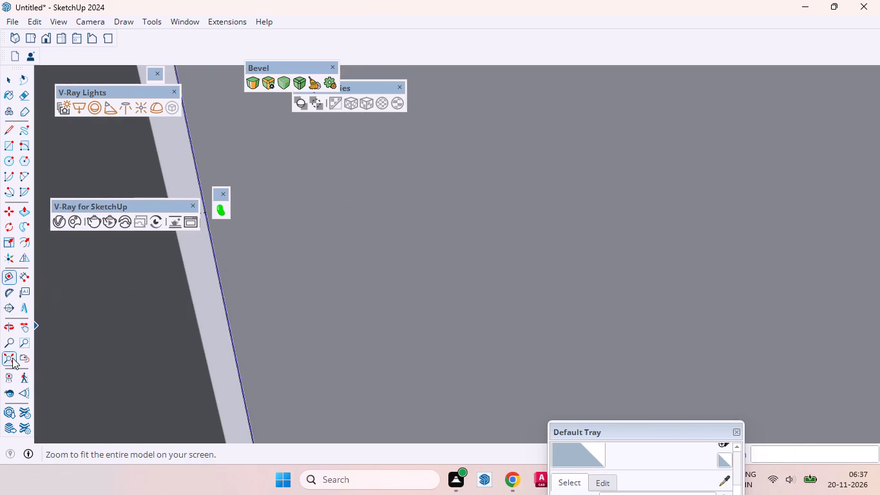
{"action": "left_click", "coordinate": [23, 356]}
{"action": "middle_click_drag", "start_coordinate": [408, 270], "coordinate": [358, 275]}
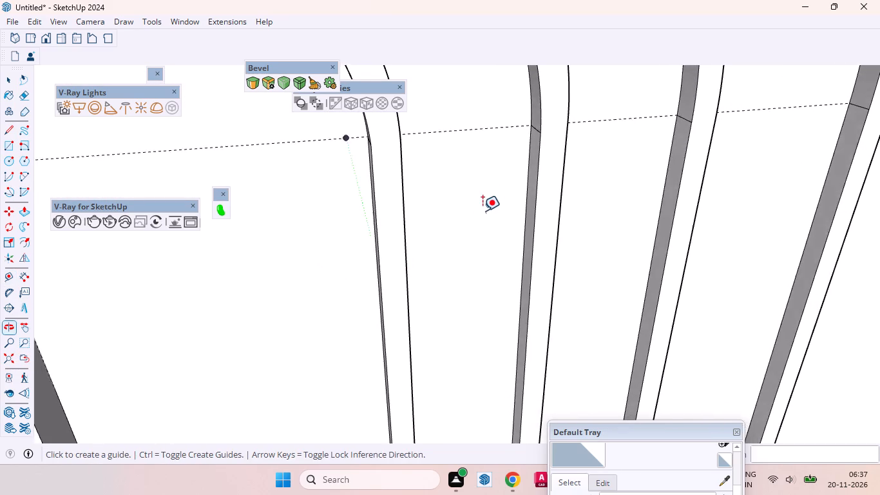
{"action": "scroll", "coordinate": [483, 208], "scroll_direction": "down", "scroll_amount": 18}
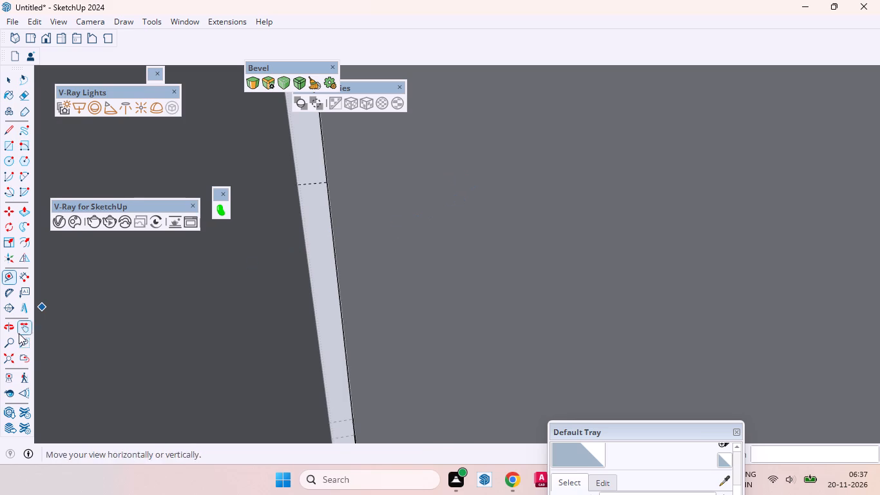
{"action": "left_click", "coordinate": [23, 354]}
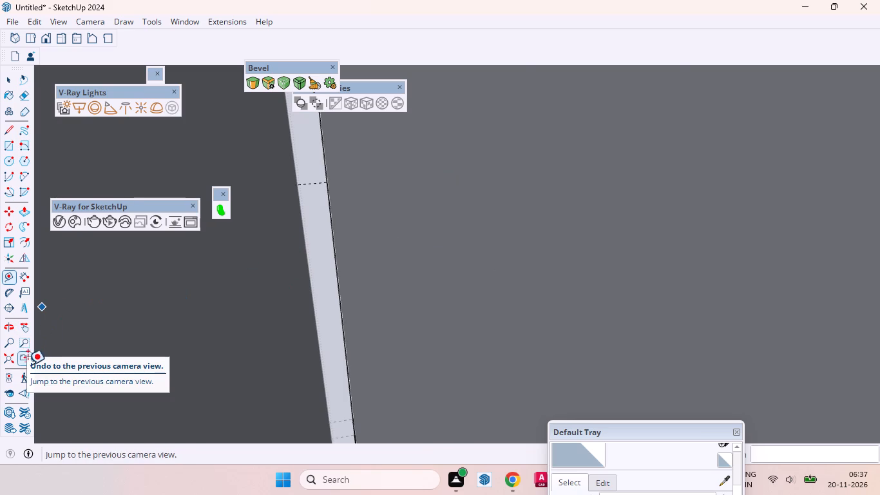
{"action": "middle_click_drag", "start_coordinate": [479, 295], "coordinate": [444, 252]}
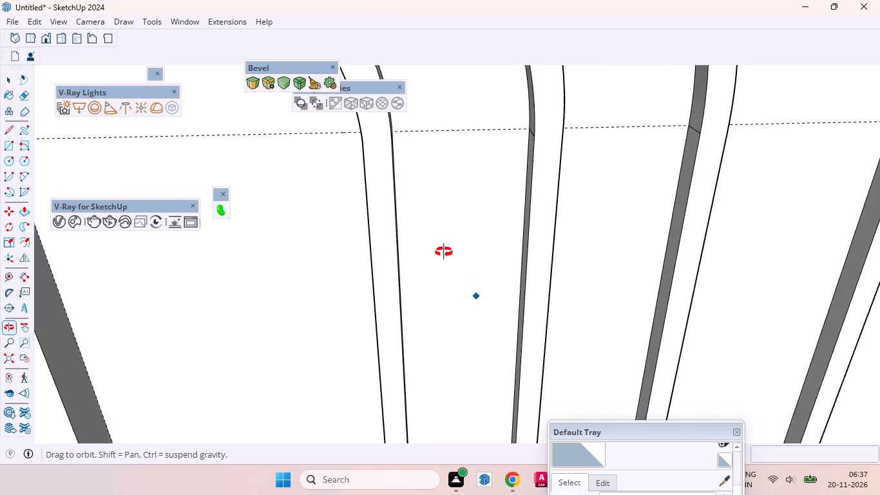
{"action": "middle_click_drag", "start_coordinate": [444, 252], "coordinate": [439, 266]}
{"action": "scroll", "coordinate": [467, 171], "scroll_direction": "down", "scroll_amount": 9}
{"action": "scroll", "coordinate": [445, 166], "scroll_direction": "up", "scroll_amount": 1}
{"action": "scroll", "coordinate": [445, 166], "scroll_direction": "down", "scroll_amount": 9}
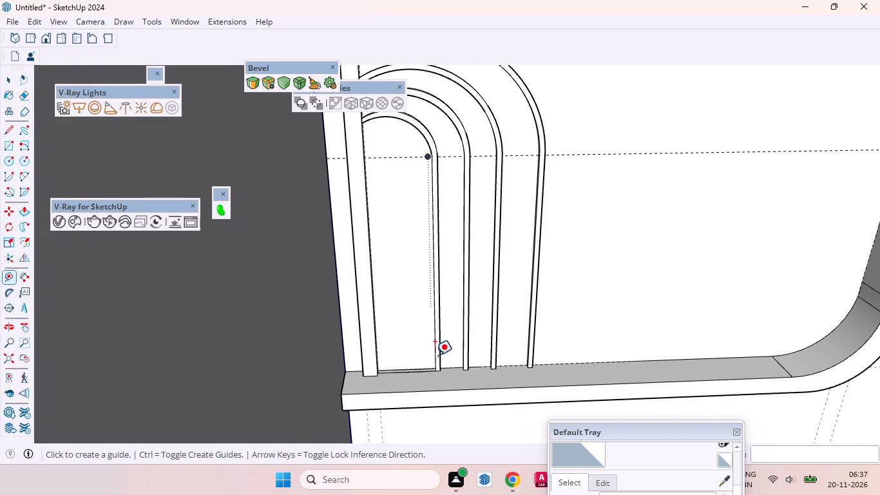
{"action": "scroll", "coordinate": [434, 356], "scroll_direction": "up", "scroll_amount": 7}
{"action": "scroll", "coordinate": [447, 264], "scroll_direction": "down", "scroll_amount": 8}
{"action": "middle_click_drag", "start_coordinate": [450, 313], "coordinate": [427, 363]}
{"action": "scroll", "coordinate": [385, 324], "scroll_direction": "up", "scroll_amount": 2}
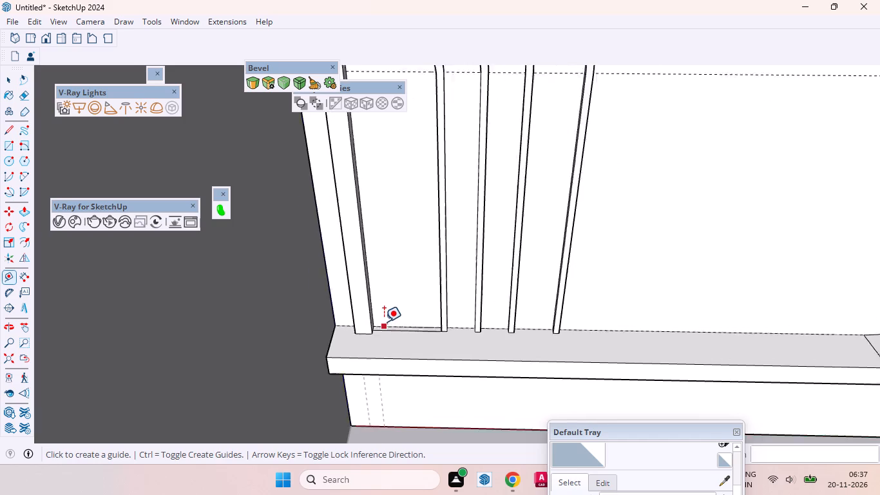
{"action": "scroll", "coordinate": [384, 322], "scroll_direction": "up", "scroll_amount": 7}
{"action": "left_click", "coordinate": [358, 306]}
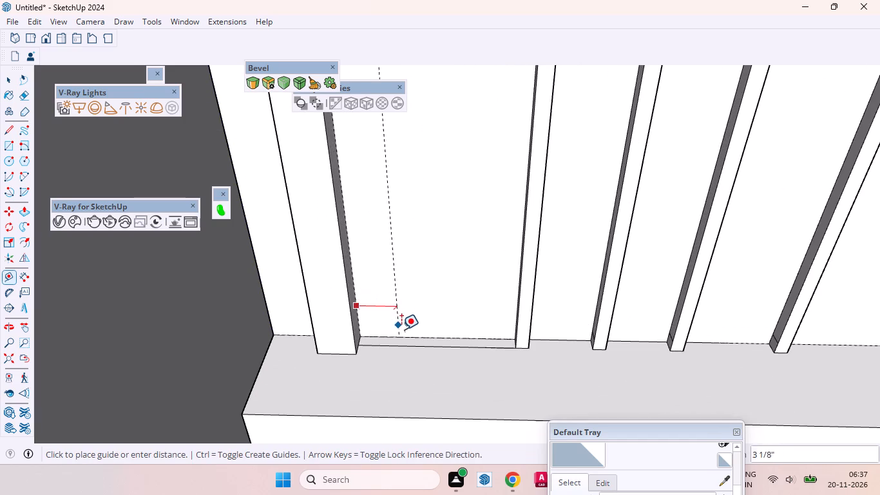
{"action": "left_click", "coordinate": [434, 335]}
Examine where the two guides cross inside the innermost arch and compare the wall with the reference picture.
{"action": "scroll", "coordinate": [459, 307], "scroll_direction": "down", "scroll_amount": 16}
{"action": "scroll", "coordinate": [453, 315], "scroll_direction": "up", "scroll_amount": 1}
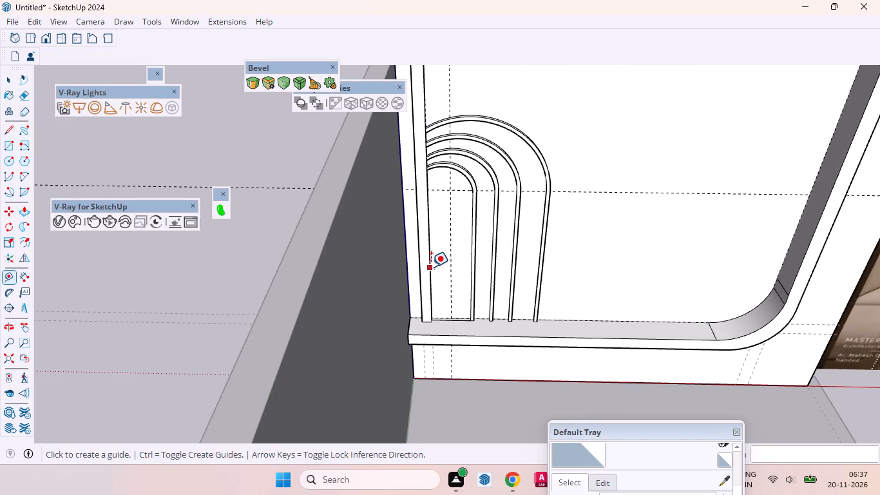
{"action": "scroll", "coordinate": [476, 269], "scroll_direction": "down", "scroll_amount": 6}
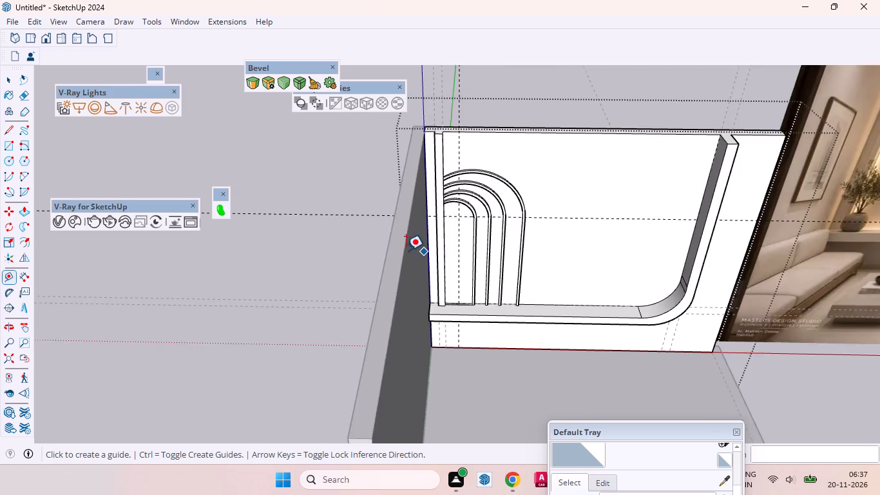
{"action": "scroll", "coordinate": [406, 250], "scroll_direction": "down", "scroll_amount": 5}
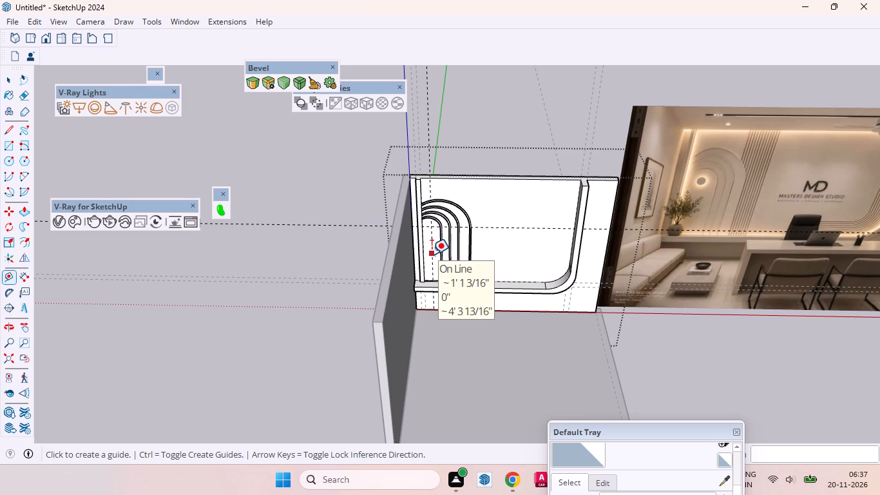
{"action": "scroll", "coordinate": [413, 240], "scroll_direction": "up", "scroll_amount": 10}
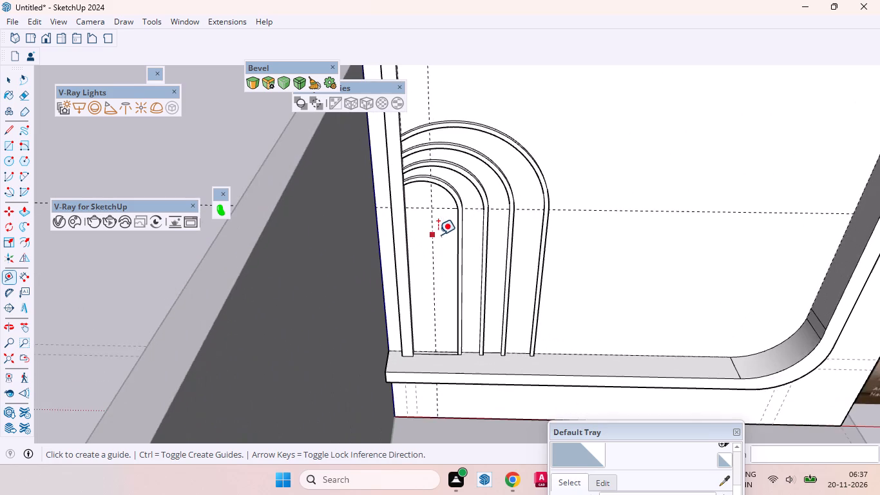
{"action": "middle_click_drag", "start_coordinate": [438, 233], "coordinate": [441, 172]}
{"action": "scroll", "coordinate": [432, 171], "scroll_direction": "up", "scroll_amount": 6}
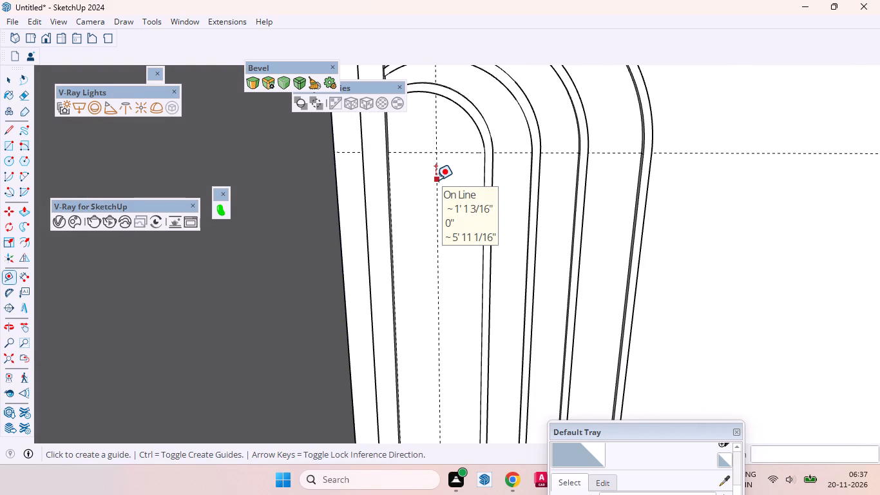
{"action": "key", "text": "space"}
In a new group, draw a circle with a radius of about 3 3/16" centred where the guides cross inside the innermost arch.
{"action": "scroll", "coordinate": [417, 251], "scroll_direction": "down", "scroll_amount": 10}
{"action": "scroll", "coordinate": [391, 257], "scroll_direction": "up", "scroll_amount": 1}
{"action": "scroll", "coordinate": [391, 257], "scroll_direction": "down", "scroll_amount": 2}
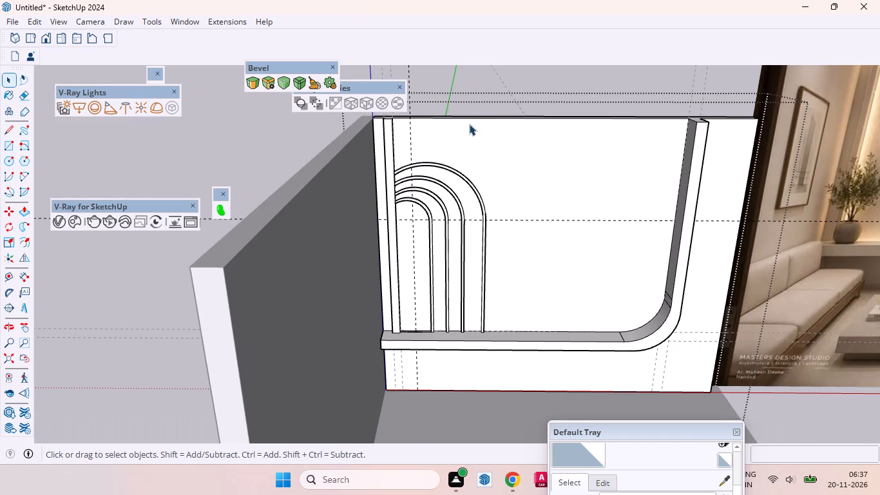
{"action": "right_click", "coordinate": [467, 86]}
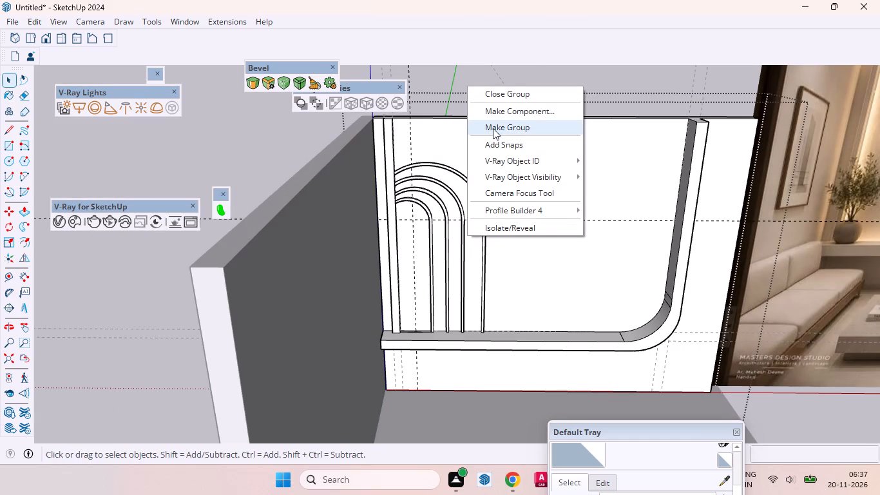
{"action": "left_click", "coordinate": [493, 128]}
{"action": "key", "text": "c"}
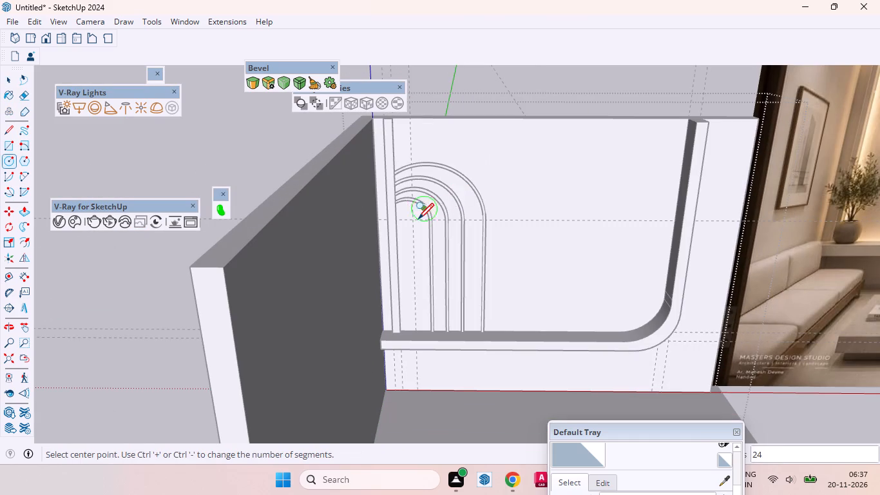
{"action": "scroll", "coordinate": [439, 215], "scroll_direction": "up", "scroll_amount": 10}
{"action": "left_click", "coordinate": [405, 215]}
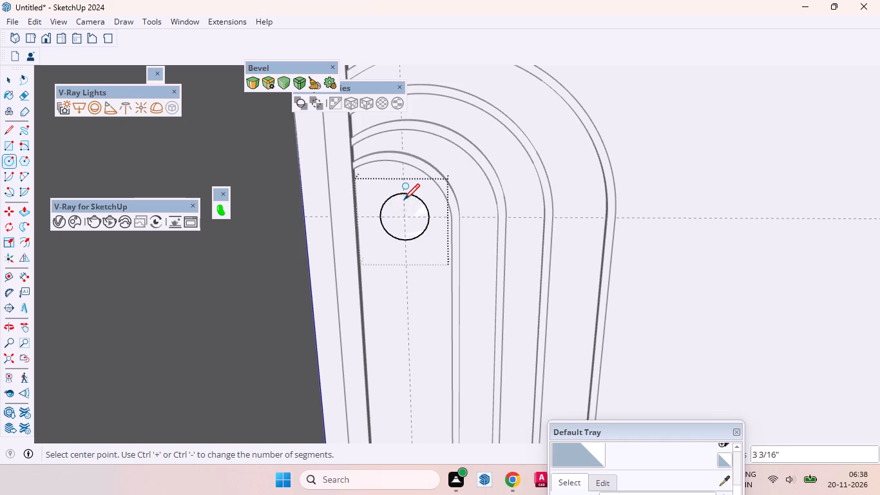
{"action": "key", "text": "space"}
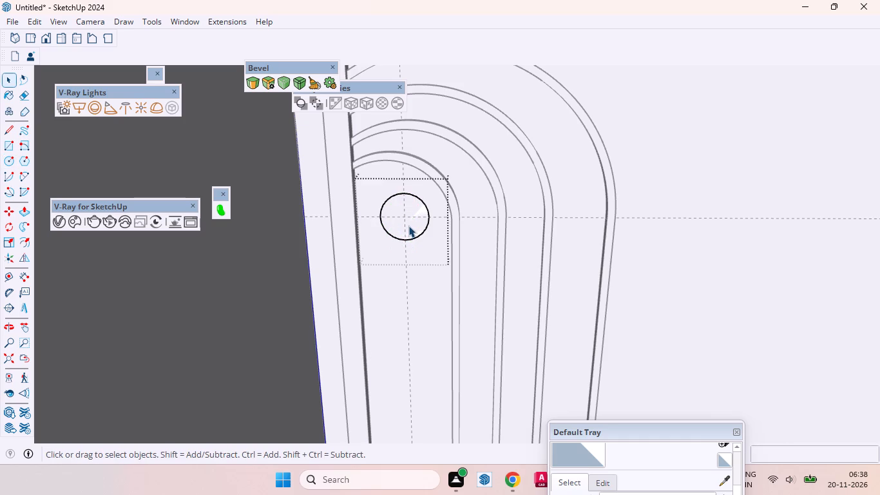
{"action": "key", "text": "m"}
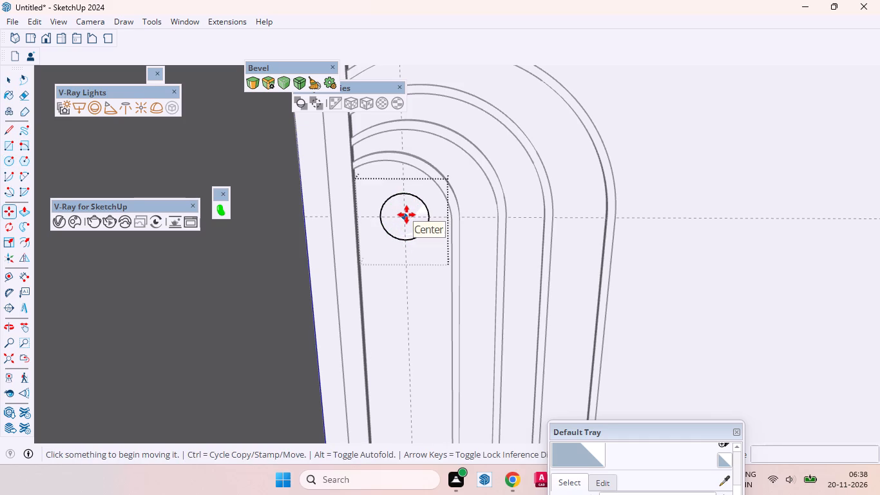
{"action": "left_click", "coordinate": [405, 217]}
{"action": "key", "text": "space"}
Extrude the circle 9 mm out from the wall with Push/Pull and exit its group.
{"action": "scroll", "coordinate": [404, 205], "scroll_direction": "up", "scroll_amount": 2}
{"action": "key", "text": "p"}
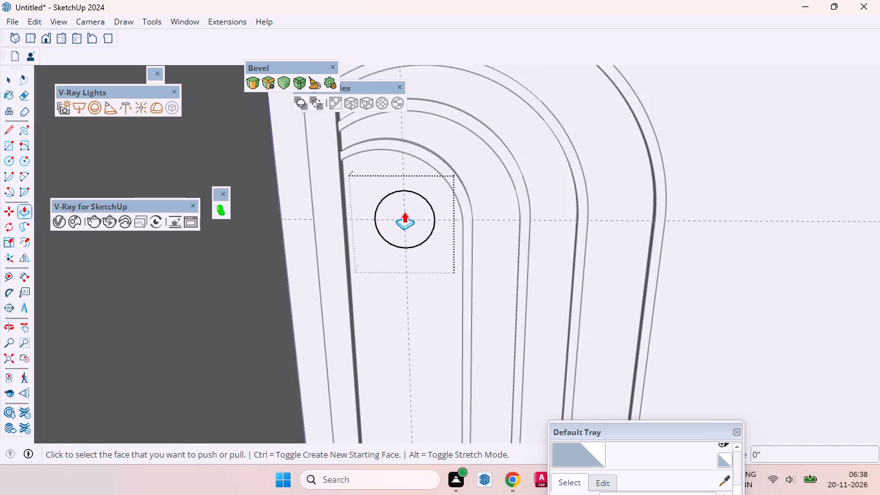
{"action": "left_click", "coordinate": [404, 211]}
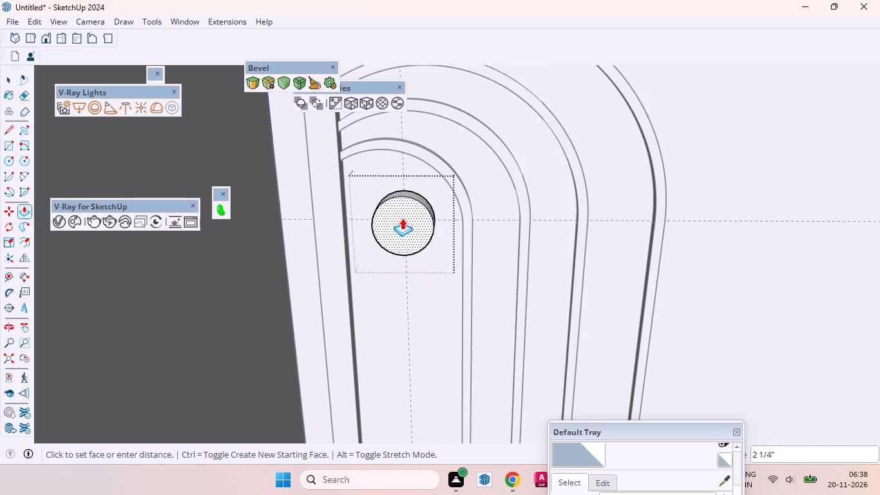
{"action": "type", "text": "9mm"}
{"action": "key", "text": "Return"}
{"action": "key", "text": "space"}
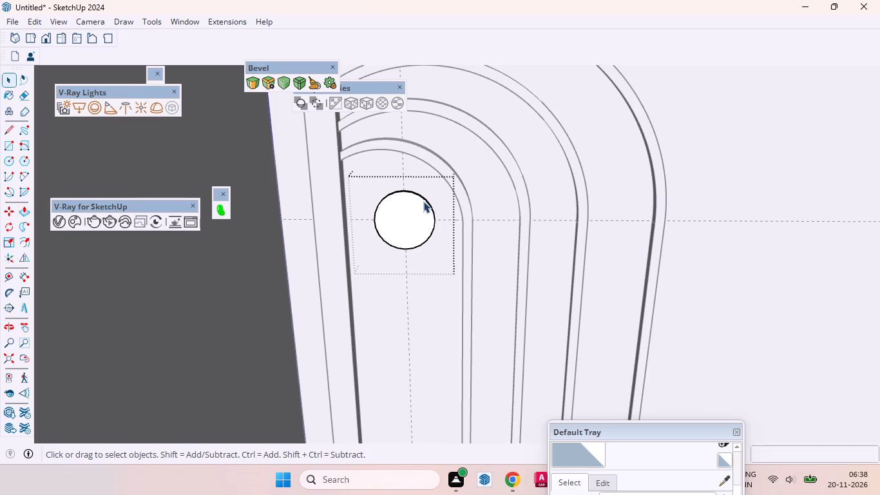
{"action": "scroll", "coordinate": [423, 201], "scroll_direction": "up", "scroll_amount": 5}
{"action": "middle_click_drag", "start_coordinate": [434, 196], "coordinate": [415, 233]}
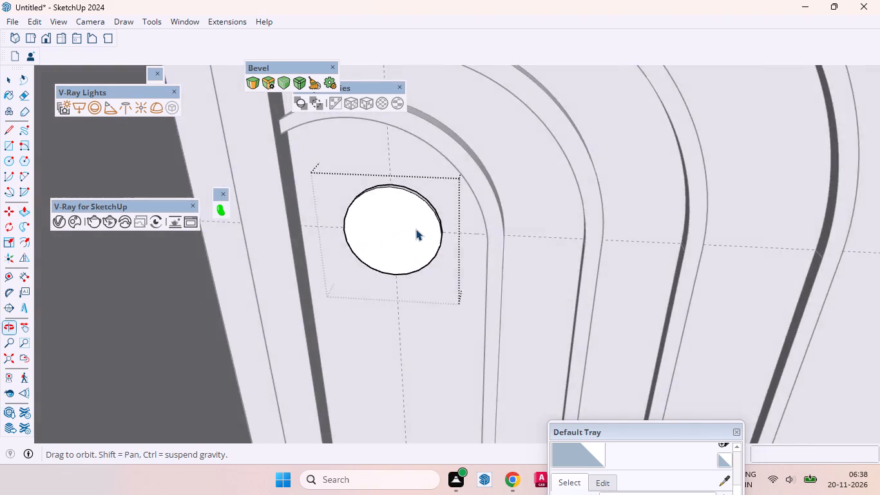
{"action": "scroll", "coordinate": [416, 229], "scroll_direction": "down", "scroll_amount": 4}
{"action": "scroll", "coordinate": [405, 230], "scroll_direction": "up", "scroll_amount": 1}
{"action": "scroll", "coordinate": [396, 230], "scroll_direction": "down", "scroll_amount": 20}
{"action": "scroll", "coordinate": [396, 230], "scroll_direction": "down", "scroll_amount": 1}
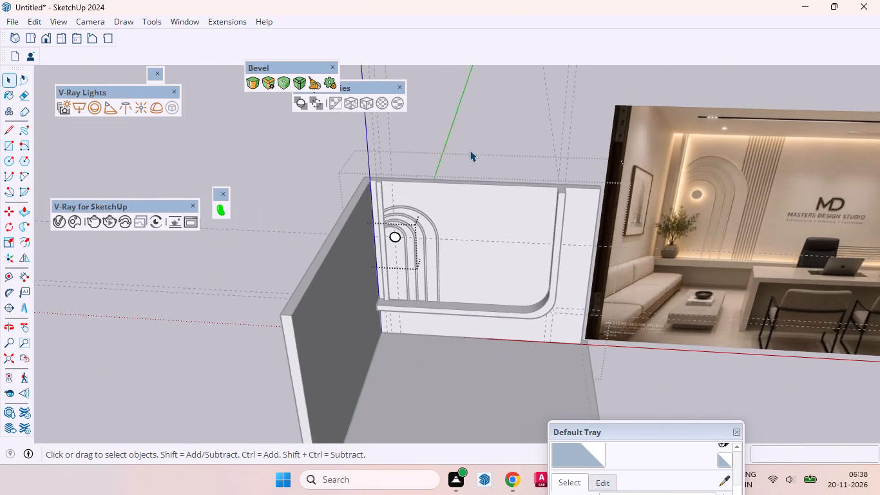
{"action": "left_click", "coordinate": [471, 148]}
Move the round disc down the vertical guide by about 10 9/16".
{"action": "scroll", "coordinate": [419, 267], "scroll_direction": "up", "scroll_amount": 13}
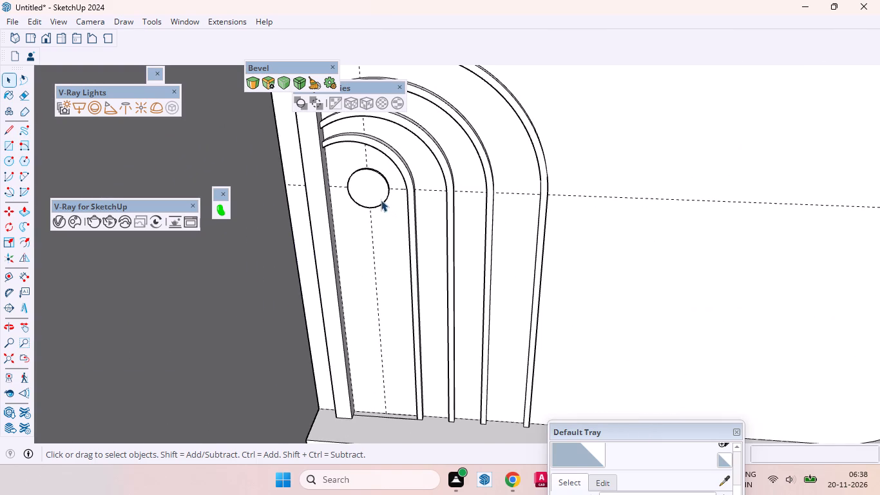
{"action": "left_click", "coordinate": [379, 199]}
{"action": "left_click", "coordinate": [378, 210]}
{"action": "key", "text": "m"}
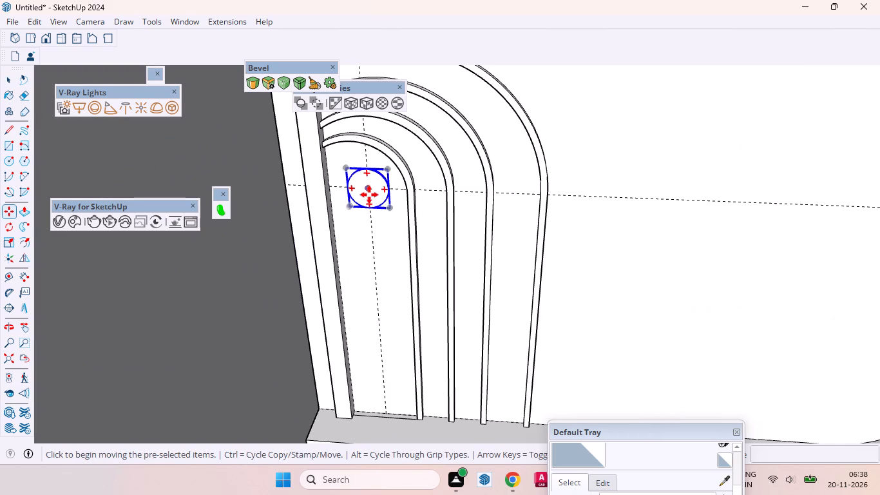
{"action": "left_click", "coordinate": [368, 191]}
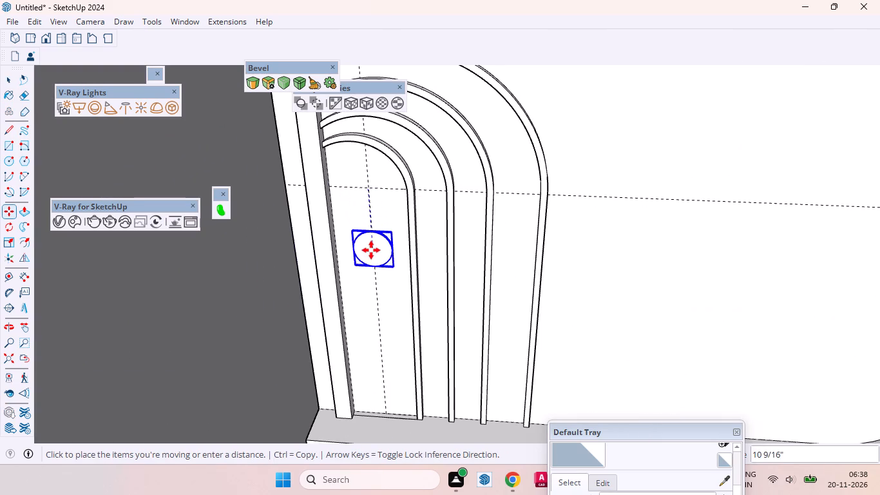
{"action": "left_click", "coordinate": [371, 250]}
{"action": "key", "text": "space"}
Move the vertical guide inside the innermost arch about 1 3/8" towards the frame's inner edge.
{"action": "scroll", "coordinate": [363, 193], "scroll_direction": "up", "scroll_amount": 3}
{"action": "middle_click_drag", "start_coordinate": [401, 186], "coordinate": [419, 180]}
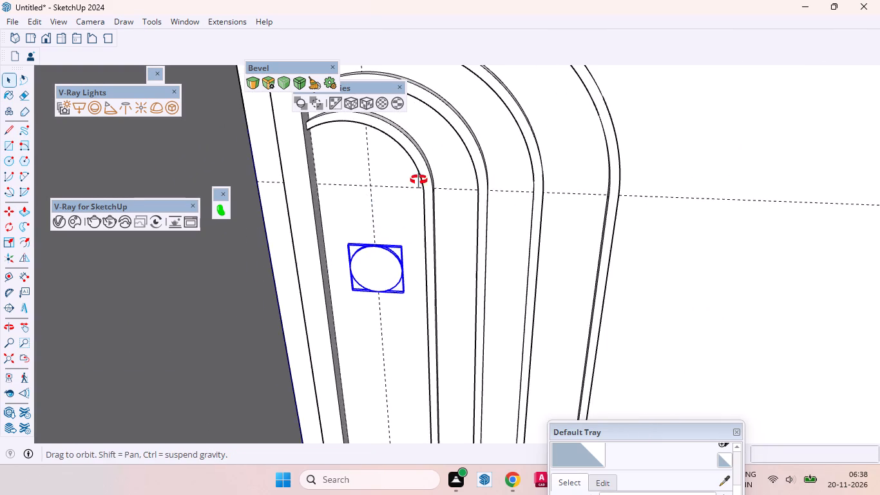
{"action": "middle_click_drag", "start_coordinate": [419, 180], "coordinate": [454, 135]}
{"action": "scroll", "coordinate": [348, 180], "scroll_direction": "up", "scroll_amount": 3}
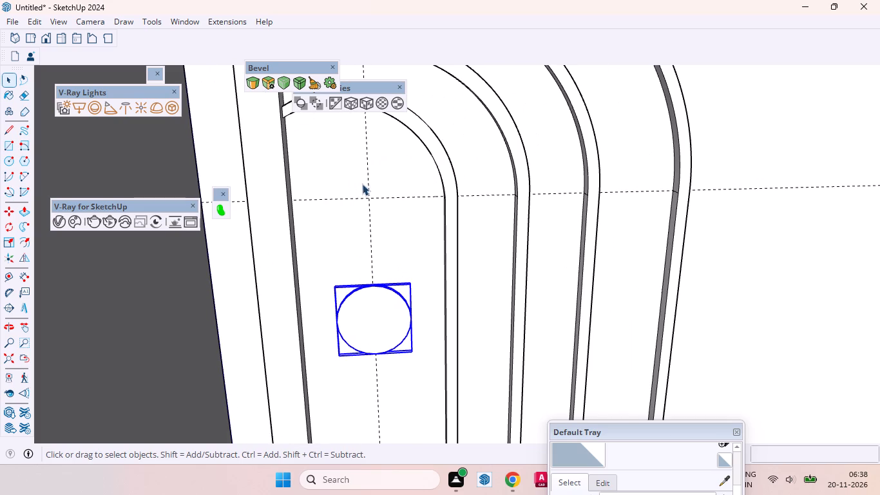
{"action": "left_click", "coordinate": [368, 173]}
{"action": "key", "text": "m"}
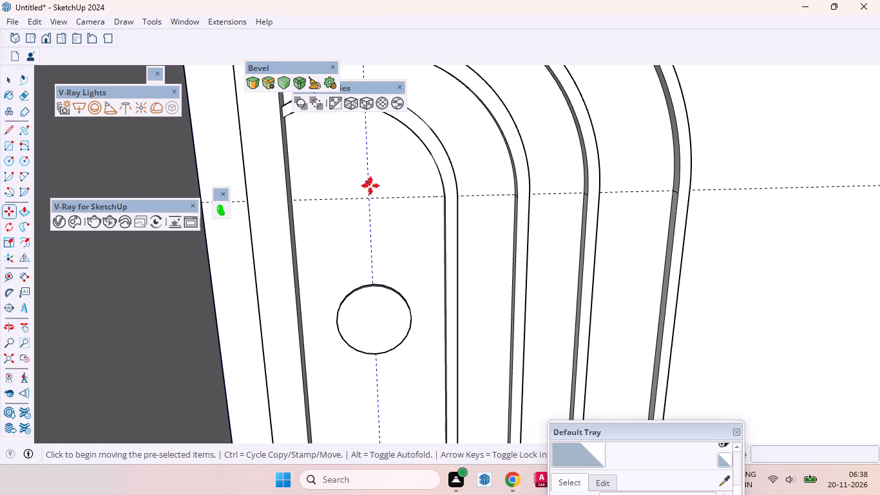
{"action": "left_click", "coordinate": [370, 199]}
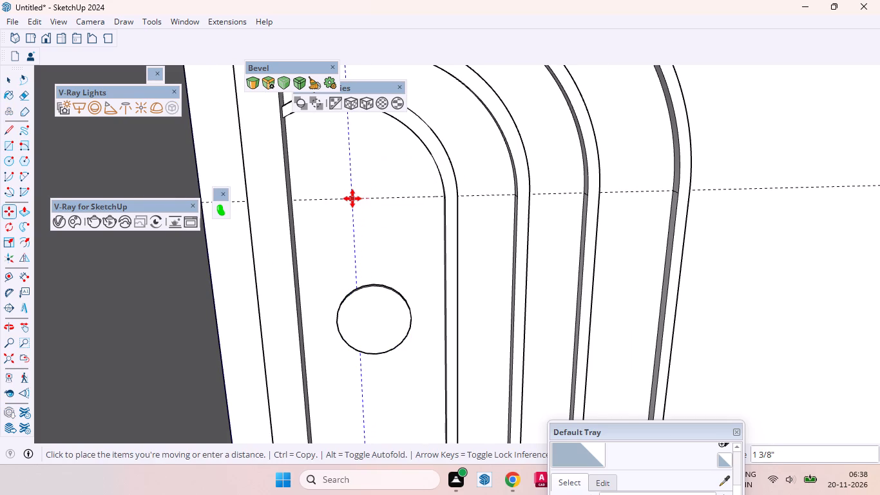
{"action": "left_click", "coordinate": [352, 199]}
{"action": "key", "text": "space"}
Place a vertical guide 1" from the existing one towards the frame, and a horizontal guide 1" below the existing one.
{"action": "scroll", "coordinate": [343, 217], "scroll_direction": "down", "scroll_amount": 3}
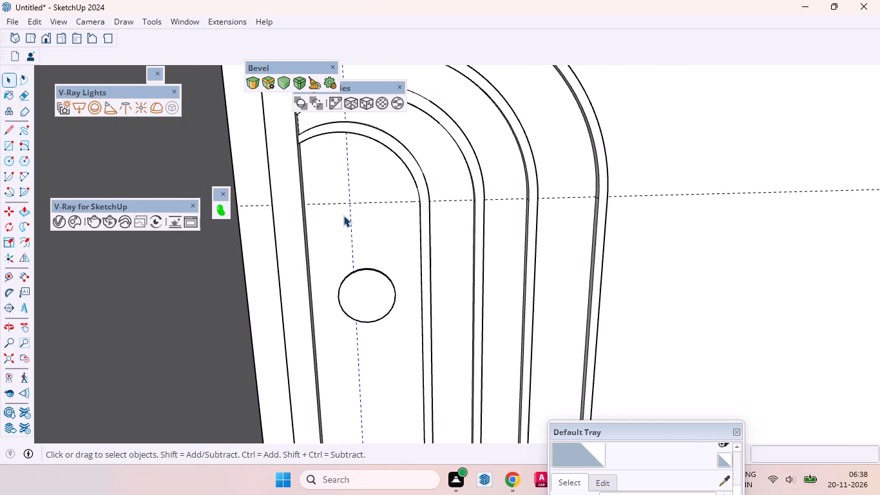
{"action": "scroll", "coordinate": [348, 201], "scroll_direction": "up", "scroll_amount": 2}
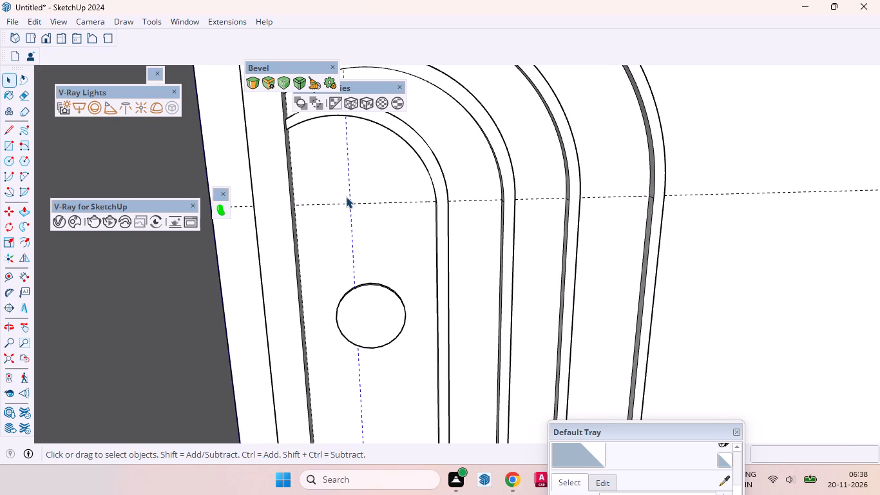
{"action": "key", "text": "t"}
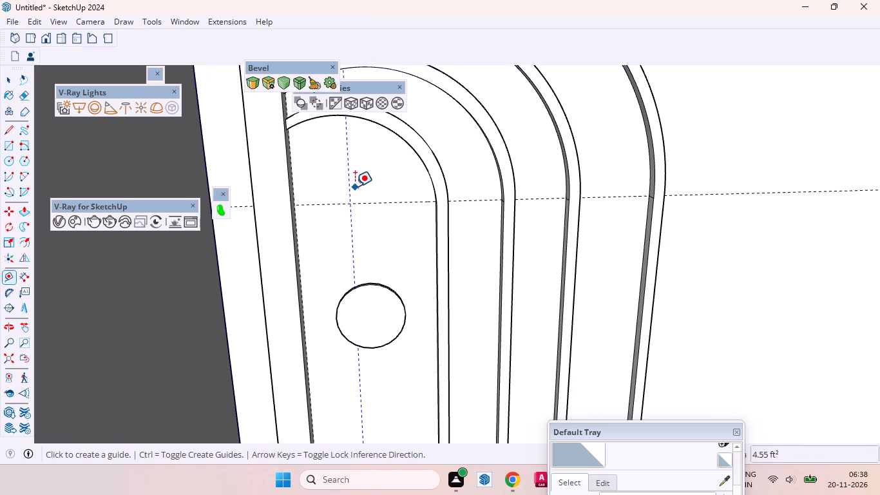
{"action": "left_click", "coordinate": [350, 182]}
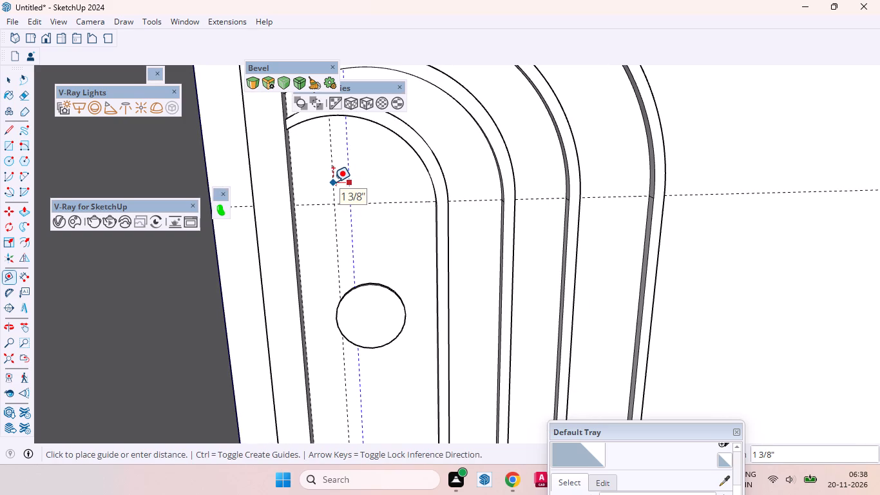
{"action": "key", "text": "1"}
{"action": "key", "text": "Return"}
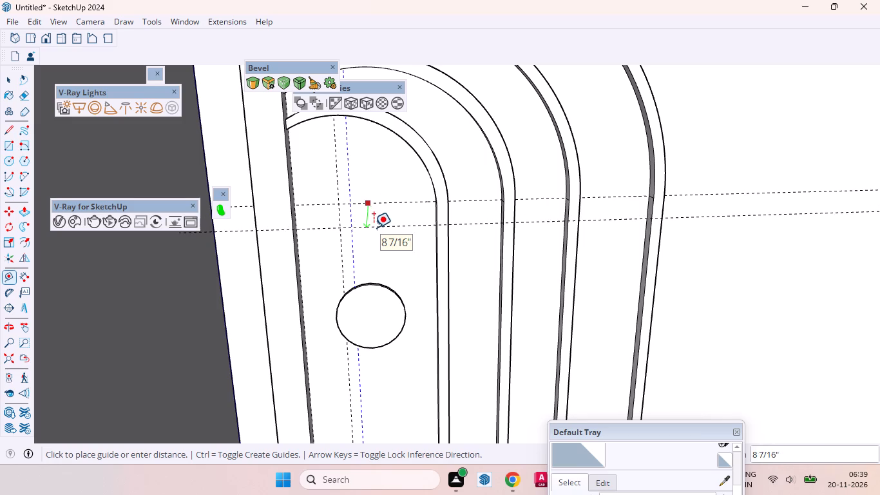
{"action": "key", "text": "Up"}
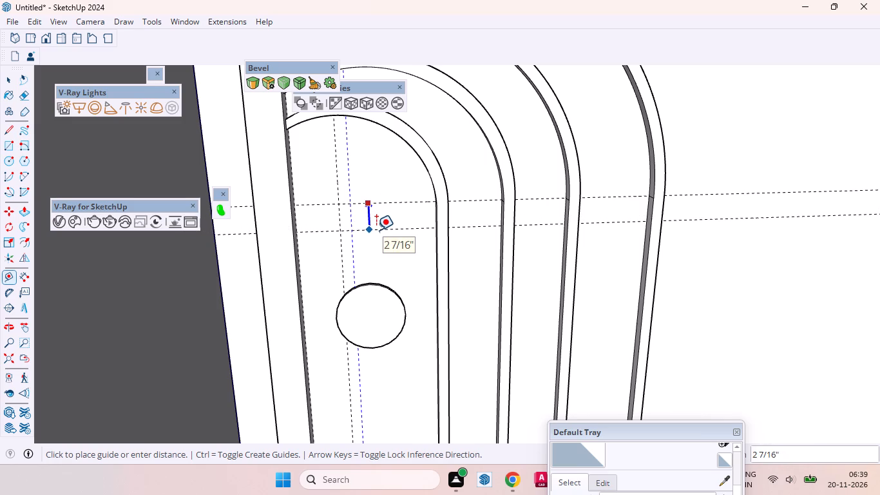
{"action": "key", "text": "1"}
{"action": "key", "text": "Return"}
{"action": "key", "text": "space"}
Examine the paired guides' crossings above the disc and compare the arches with the reference picture.
{"action": "scroll", "coordinate": [345, 204], "scroll_direction": "up", "scroll_amount": 3}
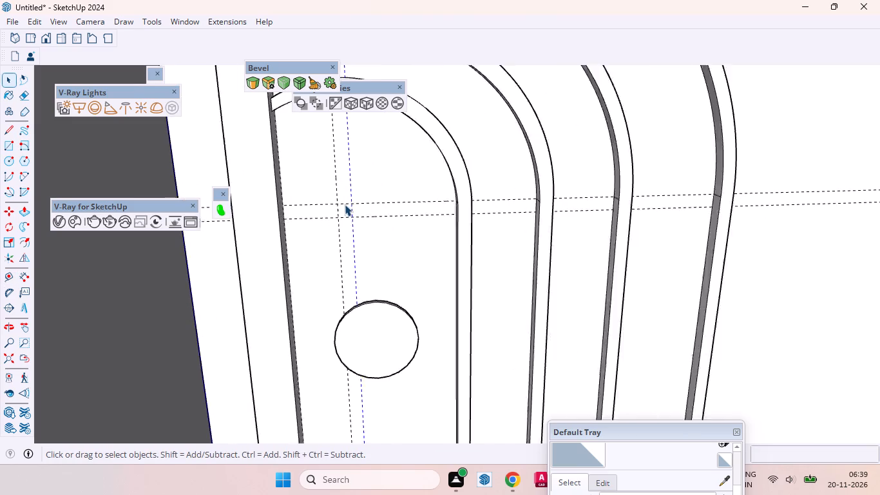
{"action": "scroll", "coordinate": [345, 204], "scroll_direction": "up", "scroll_amount": 5}
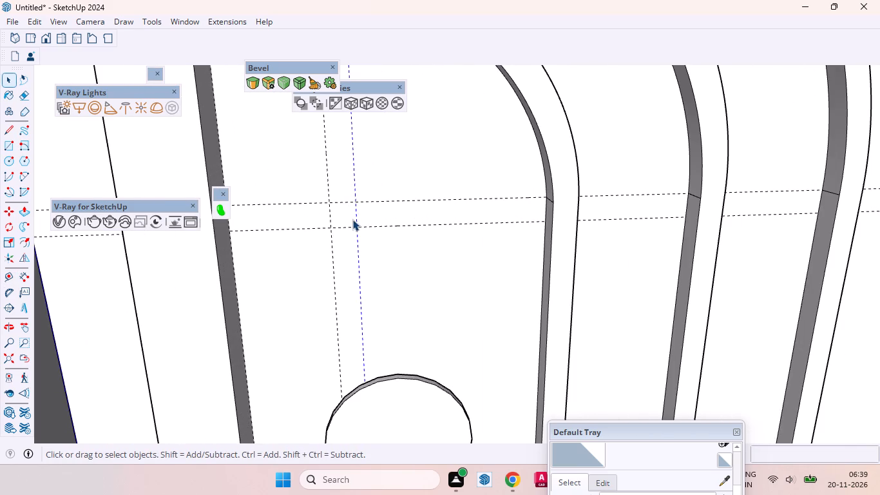
{"action": "scroll", "coordinate": [339, 235], "scroll_direction": "down", "scroll_amount": 10}
{"action": "scroll", "coordinate": [329, 241], "scroll_direction": "up", "scroll_amount": 1}
{"action": "scroll", "coordinate": [329, 241], "scroll_direction": "down", "scroll_amount": 17}
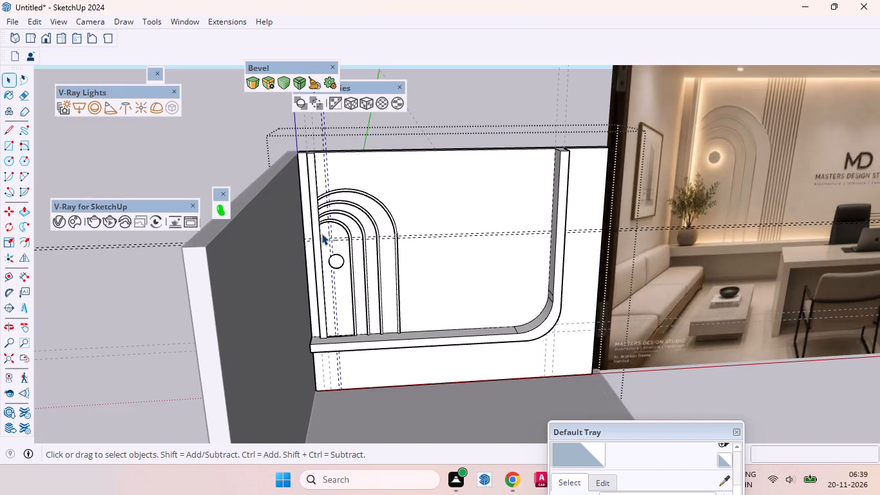
{"action": "scroll", "coordinate": [321, 236], "scroll_direction": "up", "scroll_amount": 19}
{"action": "scroll", "coordinate": [323, 244], "scroll_direction": "down", "scroll_amount": 1}
{"action": "scroll", "coordinate": [323, 246], "scroll_direction": "up", "scroll_amount": 1}
{"action": "scroll", "coordinate": [323, 246], "scroll_direction": "down", "scroll_amount": 3}
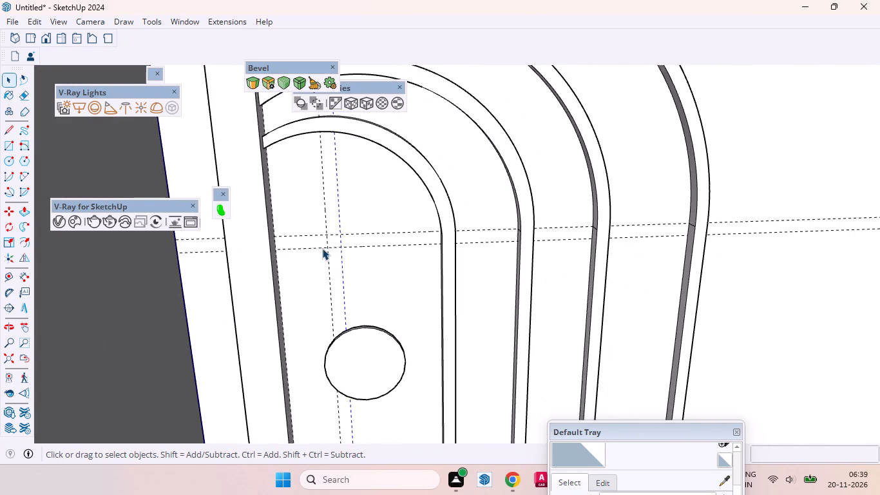
In a new group, draw a 1" by 1" square between the crossings of the paired guides above the disc.
{"action": "scroll", "coordinate": [322, 248], "scroll_direction": "down", "scroll_amount": 14}
{"action": "right_click", "coordinate": [468, 104]}
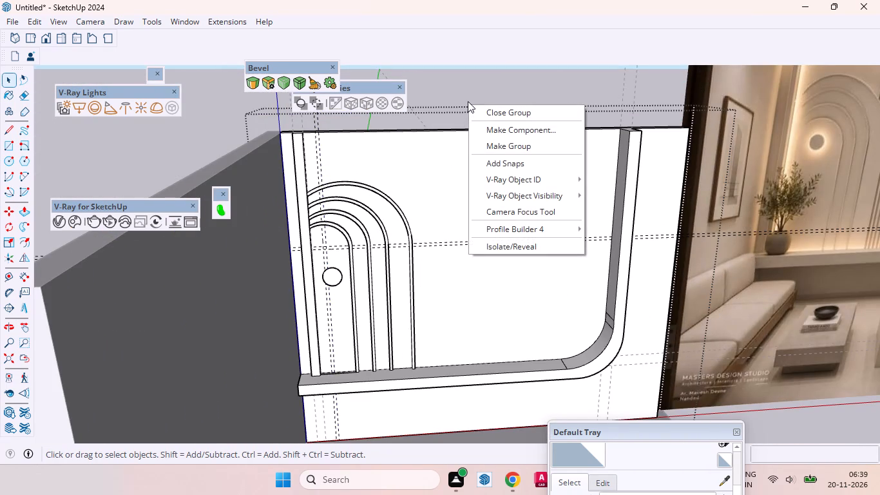
{"action": "left_click", "coordinate": [482, 149]}
{"action": "scroll", "coordinate": [260, 289], "scroll_direction": "up", "scroll_amount": 8}
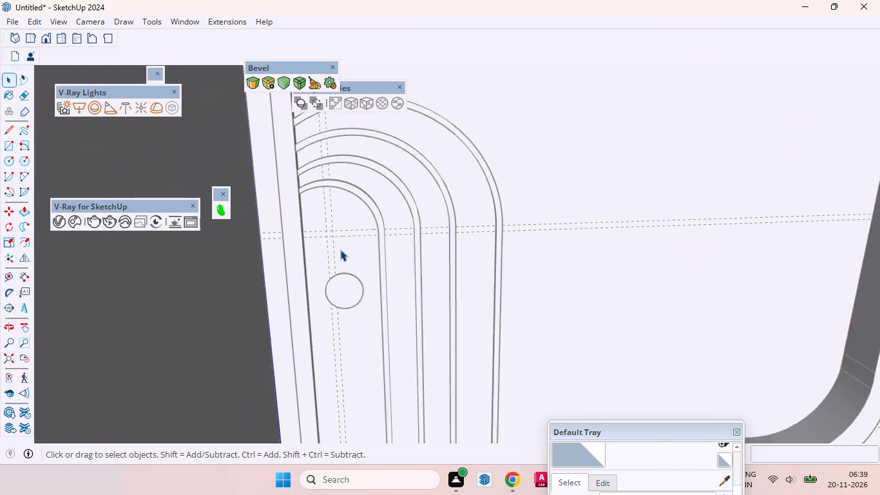
{"action": "scroll", "coordinate": [340, 249], "scroll_direction": "up", "scroll_amount": 12}
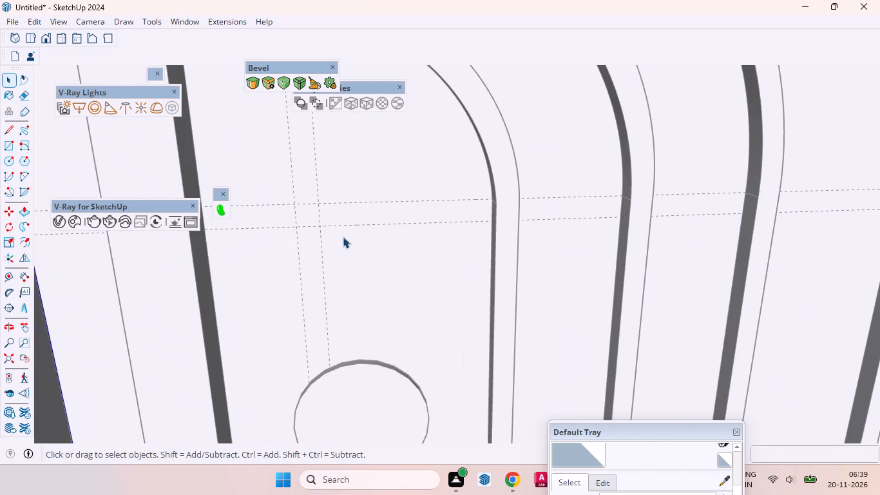
{"action": "key", "text": "r"}
{"action": "scroll", "coordinate": [327, 233], "scroll_direction": "up", "scroll_amount": 6}
{"action": "left_click", "coordinate": [318, 224]}
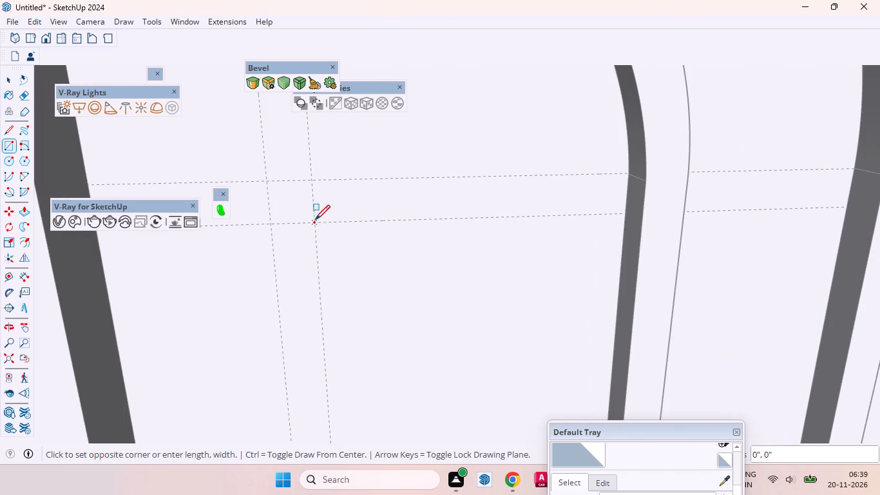
{"action": "left_click", "coordinate": [265, 184]}
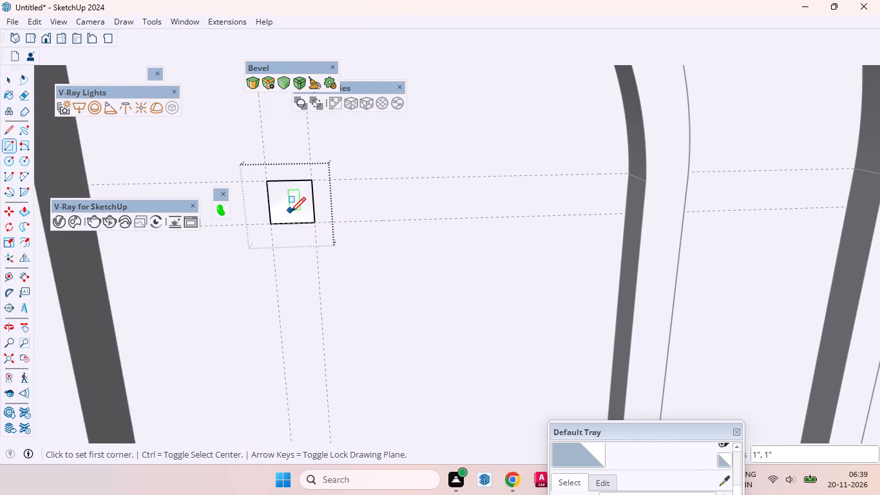
Extrude the 1" square above the disc by 3 mm and close its group.
{"action": "key", "text": "p"}
{"action": "left_click", "coordinate": [288, 204]}
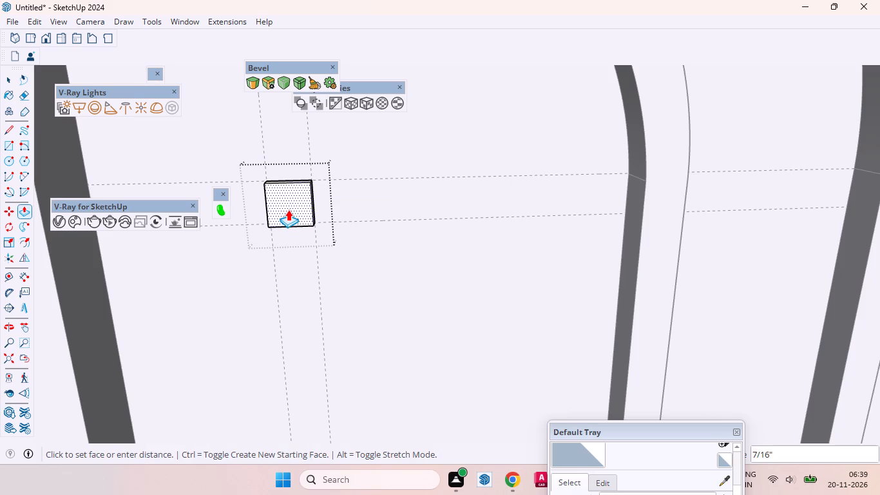
{"action": "type", "text": "3mm"}
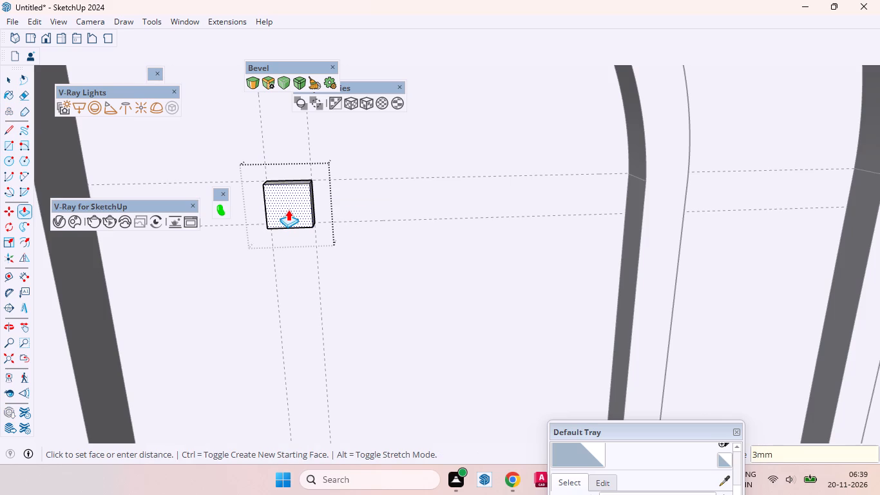
{"action": "key", "text": "Return"}
{"action": "key", "text": "space"}
{"action": "middle_click_drag", "start_coordinate": [317, 179], "coordinate": [313, 206]}
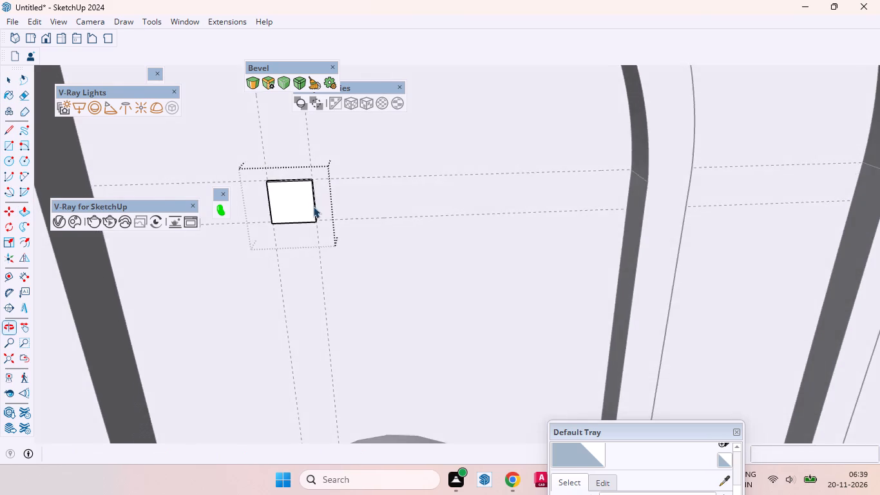
{"action": "scroll", "coordinate": [312, 211], "scroll_direction": "down", "scroll_amount": 6}
{"action": "scroll", "coordinate": [305, 224], "scroll_direction": "up", "scroll_amount": 1}
{"action": "scroll", "coordinate": [300, 227], "scroll_direction": "down", "scroll_amount": 20}
{"action": "scroll", "coordinate": [300, 227], "scroll_direction": "down", "scroll_amount": 1}
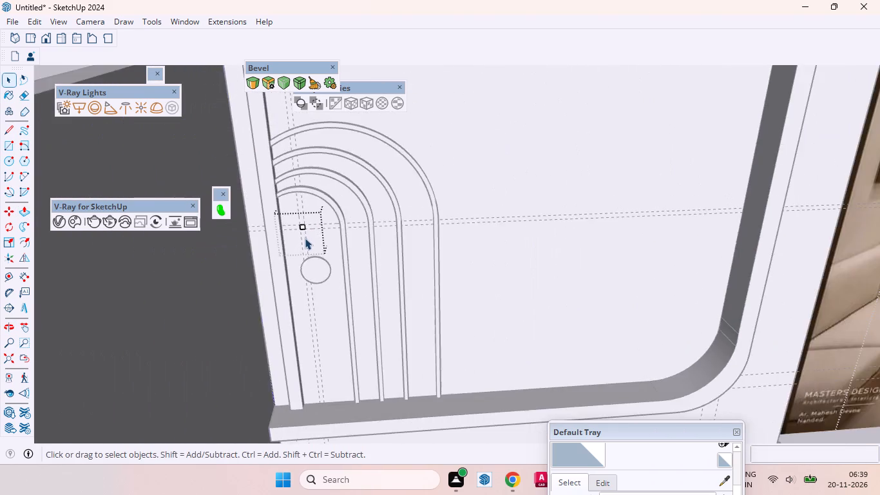
{"action": "scroll", "coordinate": [305, 238], "scroll_direction": "down", "scroll_amount": 7}
{"action": "left_click", "coordinate": [416, 117]}
Enlarge the small square plate above the disc uniformly in two passes from its upper corner.
{"action": "scroll", "coordinate": [286, 246], "scroll_direction": "up", "scroll_amount": 7}
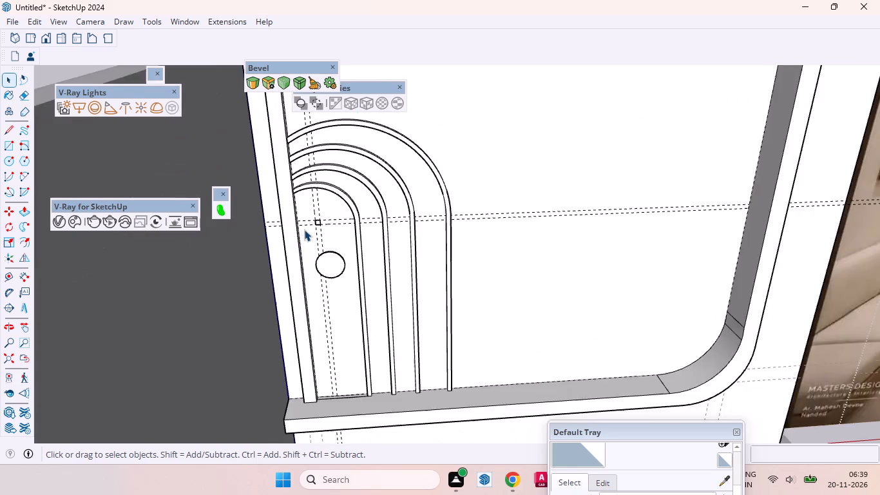
{"action": "scroll", "coordinate": [304, 229], "scroll_direction": "up", "scroll_amount": 18}
{"action": "left_click", "coordinate": [338, 214]}
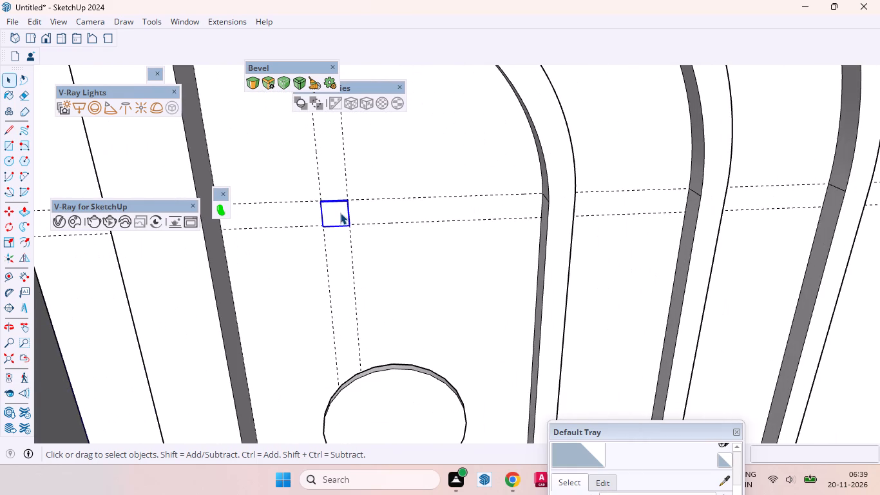
{"action": "scroll", "coordinate": [340, 213], "scroll_direction": "up", "scroll_amount": 8}
{"action": "middle_click_drag", "start_coordinate": [345, 239], "coordinate": [334, 286]}
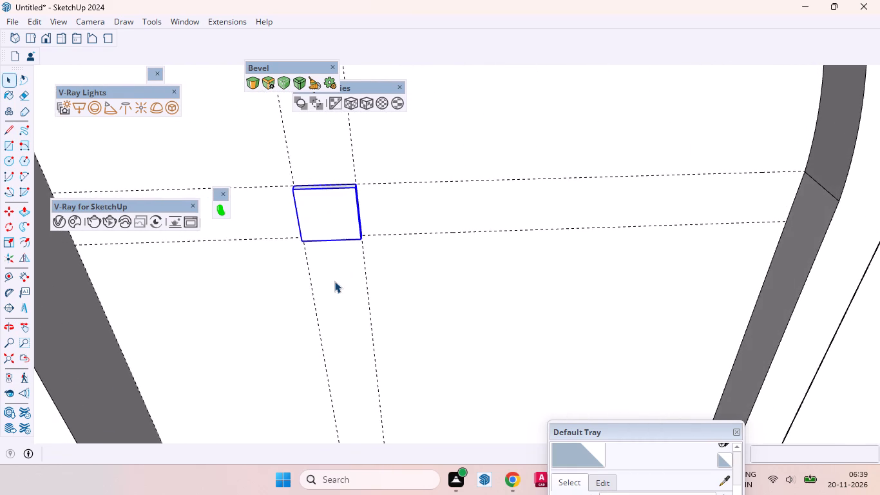
{"action": "key", "text": "s"}
{"action": "left_click_drag", "start_coordinate": [354, 186], "coordinate": [364, 176]}
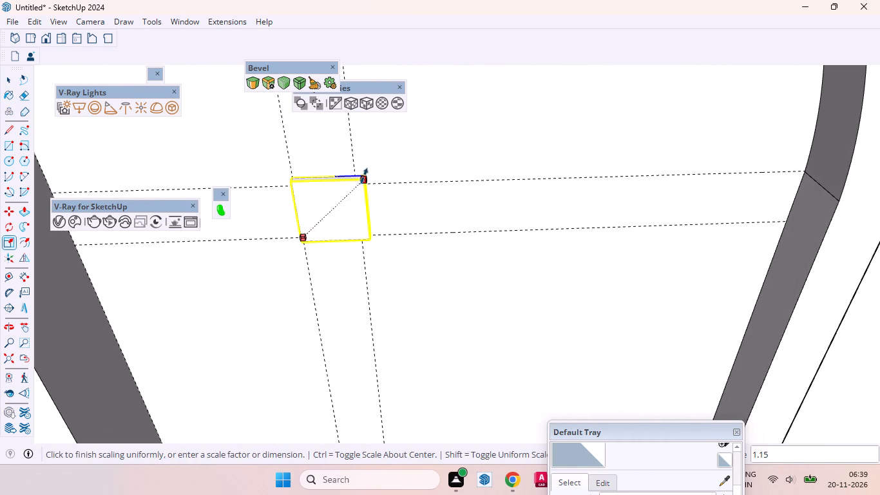
{"action": "left_click_drag", "start_coordinate": [364, 176], "coordinate": [378, 168]}
{"action": "key", "text": "space"}
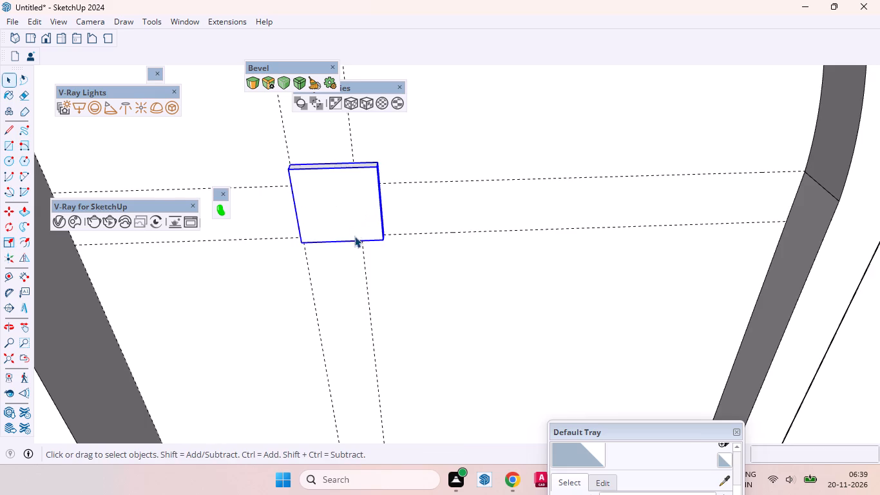
{"action": "scroll", "coordinate": [350, 249], "scroll_direction": "down", "scroll_amount": 20}
{"action": "middle_click_drag", "start_coordinate": [329, 251], "coordinate": [333, 181]}
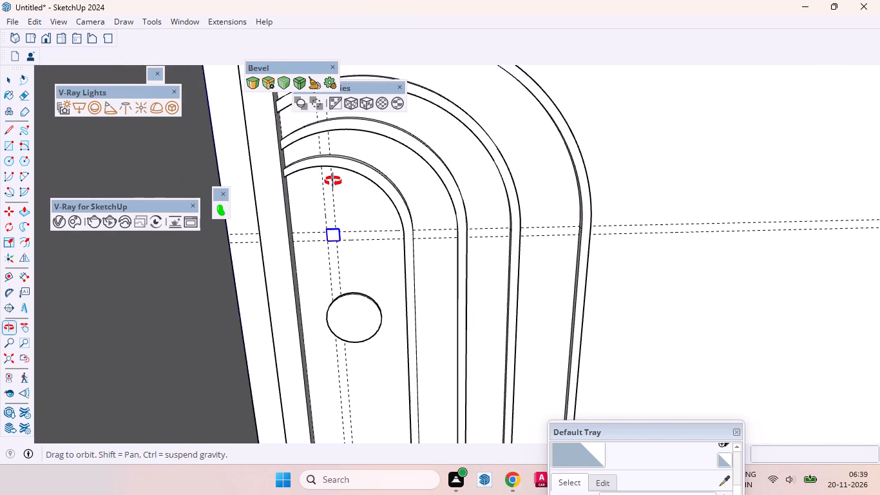
{"action": "middle_click_drag", "start_coordinate": [333, 181], "coordinate": [337, 168]}
{"action": "scroll", "coordinate": [326, 218], "scroll_direction": "up", "scroll_amount": 5}
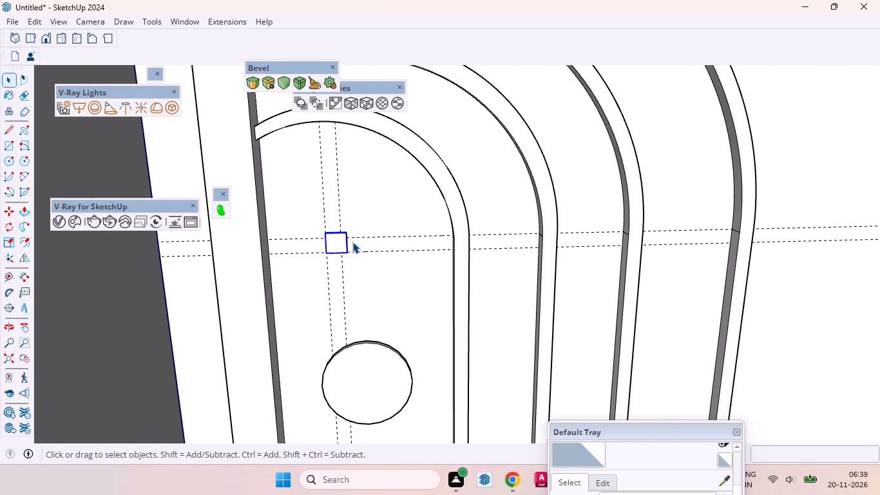
{"action": "key", "text": "s"}
{"action": "left_click_drag", "start_coordinate": [345, 229], "coordinate": [363, 218]}
{"action": "key", "text": "space"}
Centre the plate over the guide crossings, moving it about 1 1/16" towards the frame, back about 3/8", and down about 5/8".
{"action": "key", "text": "m"}
{"action": "left_click", "coordinate": [368, 266]}
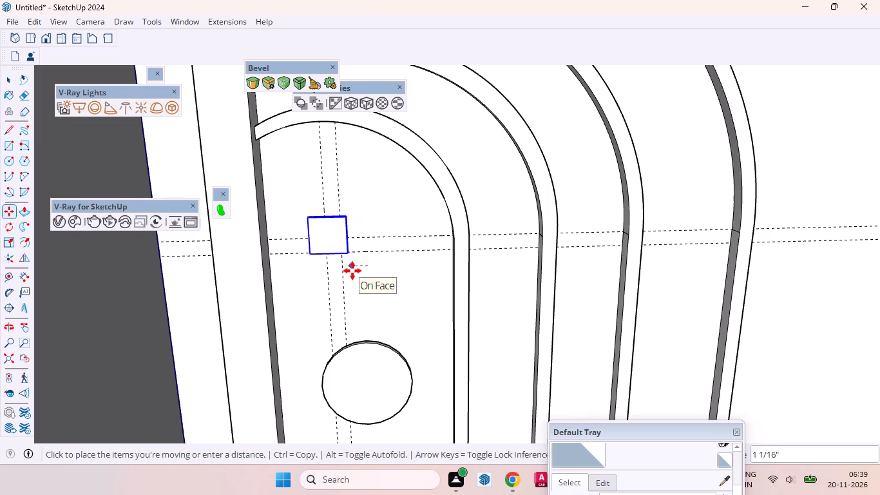
{"action": "left_click", "coordinate": [352, 271]}
{"action": "left_click", "coordinate": [337, 269]}
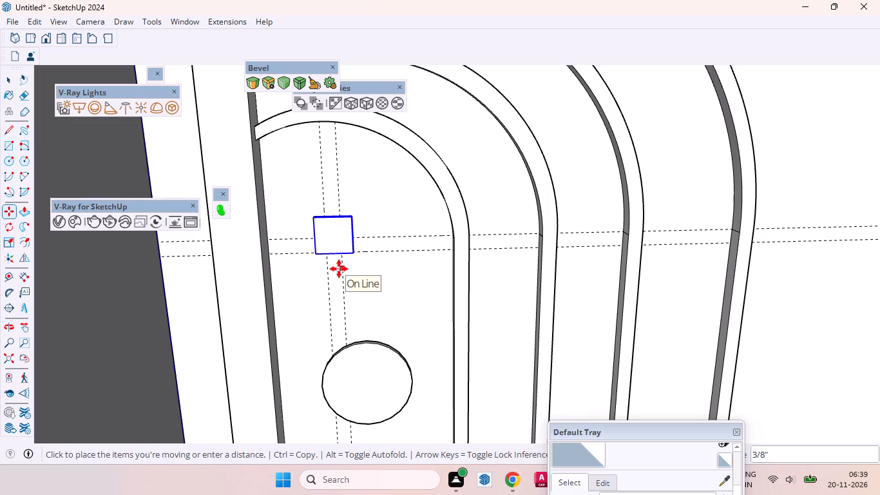
{"action": "left_click", "coordinate": [339, 269]}
{"action": "left_click", "coordinate": [349, 184]}
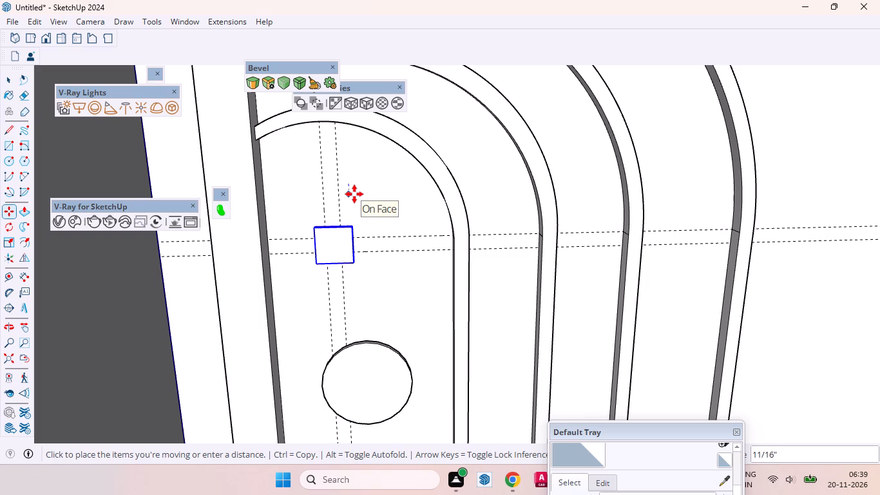
{"action": "left_click", "coordinate": [354, 193]}
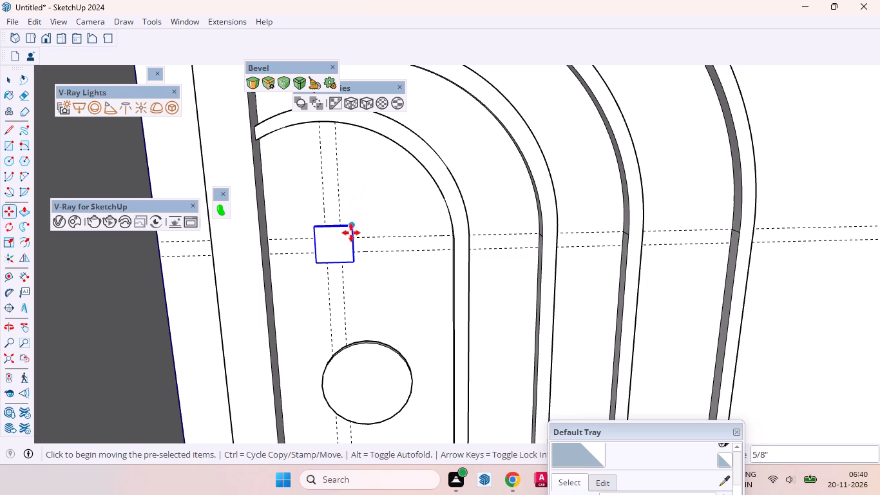
{"action": "key", "text": "space"}
Open the small square plate's group for editing.
{"action": "scroll", "coordinate": [370, 214], "scroll_direction": "up", "scroll_amount": 1}
{"action": "middle_click_drag", "start_coordinate": [369, 214], "coordinate": [250, 316]}
{"action": "scroll", "coordinate": [341, 207], "scroll_direction": "up", "scroll_amount": 2}
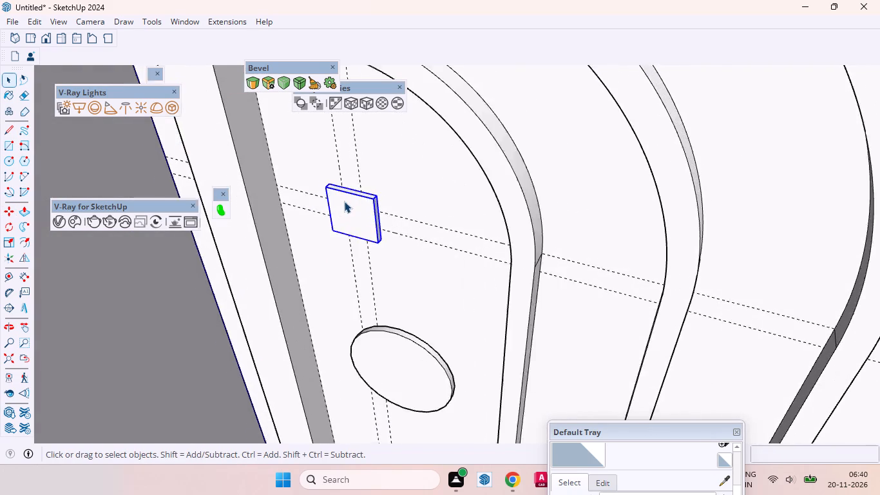
{"action": "scroll", "coordinate": [344, 201], "scroll_direction": "up", "scroll_amount": 19}
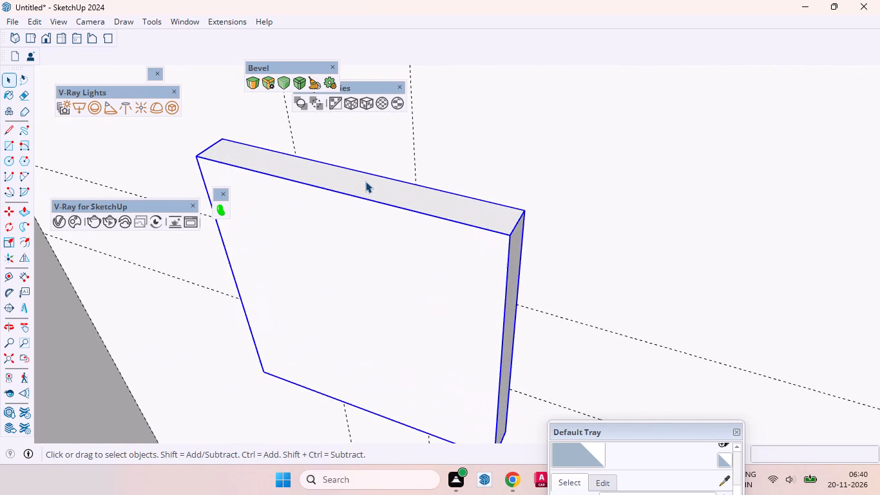
{"action": "double_click", "coordinate": [363, 188]}
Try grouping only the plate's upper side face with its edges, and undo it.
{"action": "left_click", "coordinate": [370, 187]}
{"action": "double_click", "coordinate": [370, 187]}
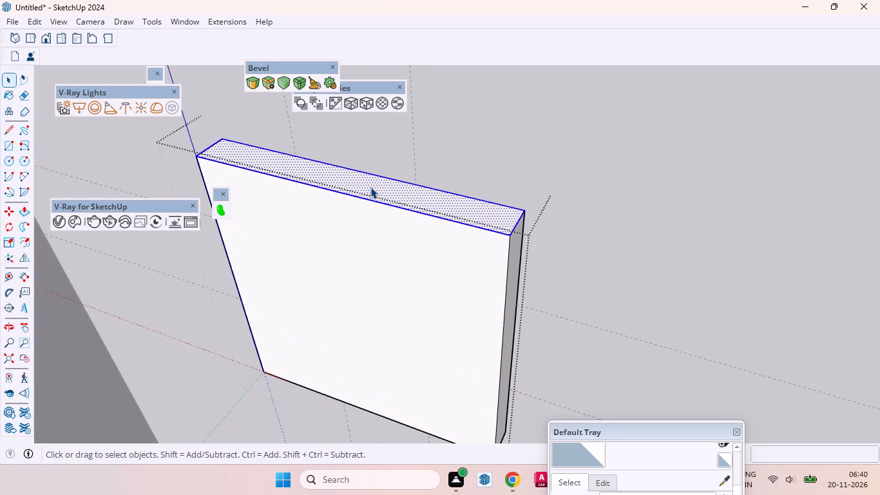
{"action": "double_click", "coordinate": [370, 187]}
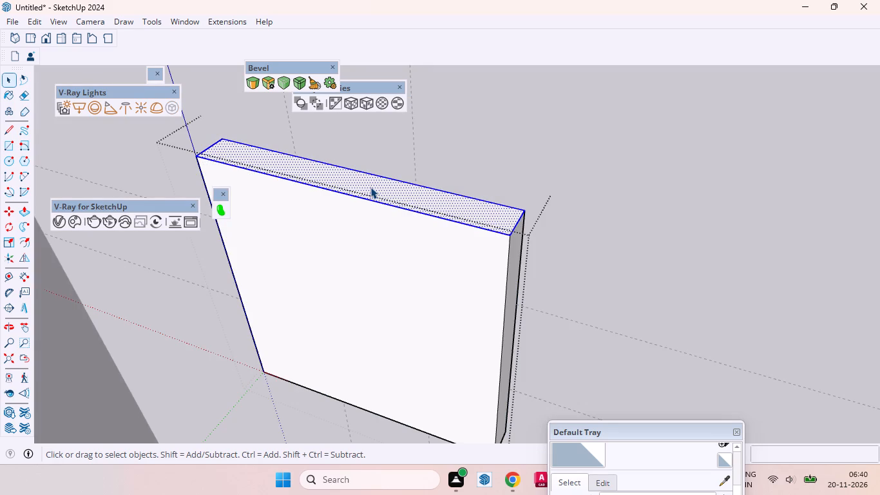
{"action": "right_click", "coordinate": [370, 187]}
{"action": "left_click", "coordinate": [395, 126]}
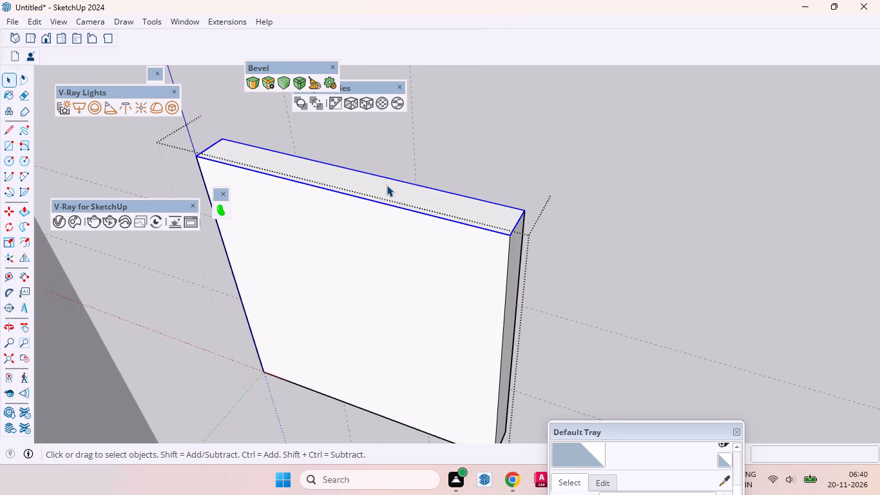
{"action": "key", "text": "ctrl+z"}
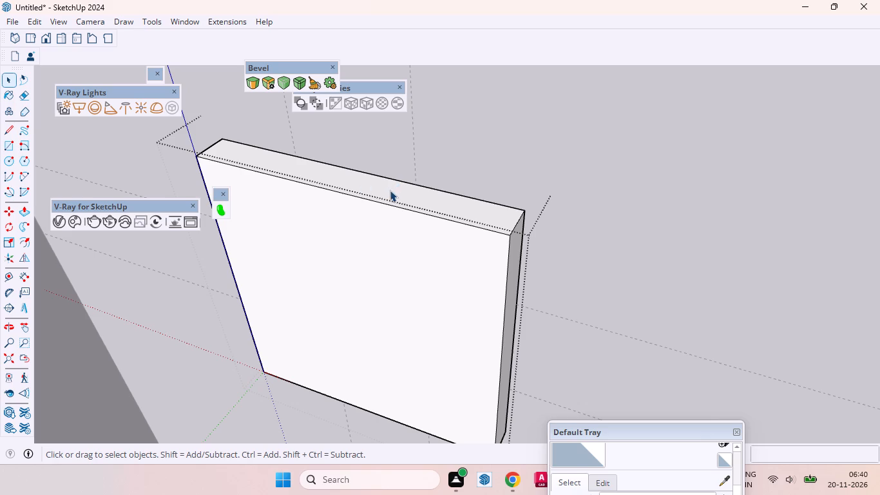
Select the plate's four thin side faces with their edges and make them a nested group.
{"action": "double_click", "coordinate": [390, 190]}
{"action": "scroll", "coordinate": [385, 177], "scroll_direction": "down", "scroll_amount": 6, "text": "ctrl"}
{"action": "scroll", "coordinate": [439, 222], "scroll_direction": "up", "scroll_amount": 3, "text": "ctrl"}
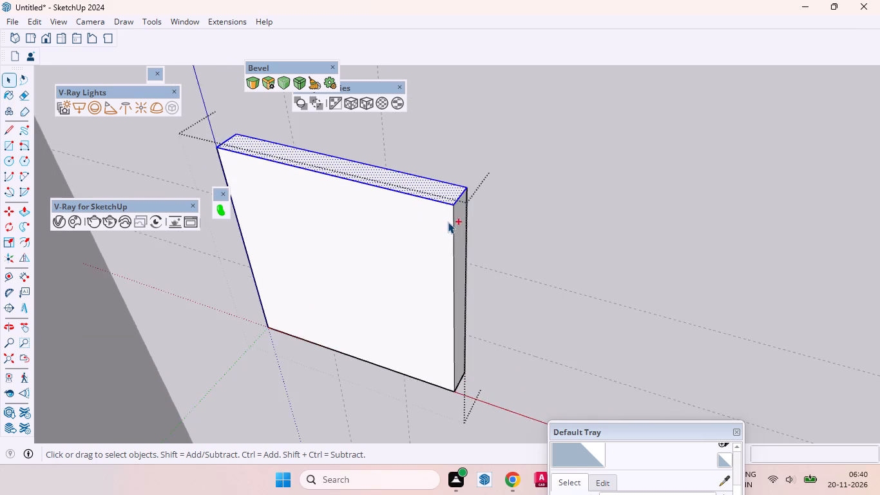
{"action": "scroll", "coordinate": [448, 222], "scroll_direction": "up", "scroll_amount": 5, "text": "ctrl"}
{"action": "double_click", "coordinate": [460, 222], "text": "ctrl"}
{"action": "scroll", "coordinate": [479, 185], "scroll_direction": "down", "scroll_amount": 3, "text": "ctrl"}
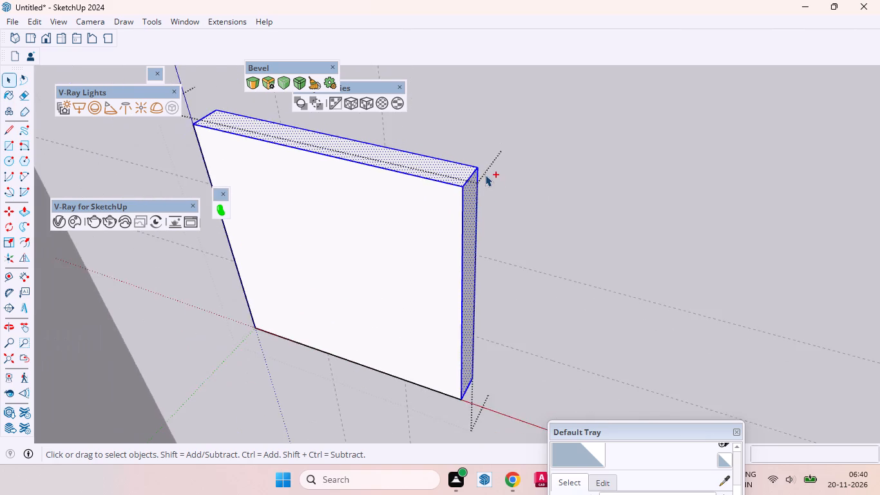
{"action": "scroll", "coordinate": [485, 175], "scroll_direction": "down", "scroll_amount": 8, "text": "ctrl"}
{"action": "middle_click_drag", "start_coordinate": [425, 252], "coordinate": [452, 62], "text": "ctrl"}
{"action": "scroll", "coordinate": [455, 327], "scroll_direction": "up", "scroll_amount": 2, "text": "ctrl"}
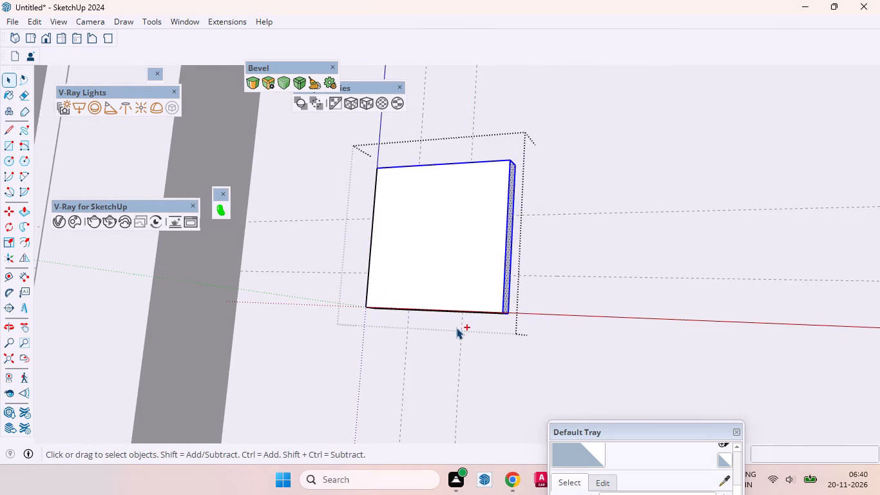
{"action": "scroll", "coordinate": [456, 327], "scroll_direction": "up", "scroll_amount": 7, "text": "ctrl"}
{"action": "middle_click_drag", "start_coordinate": [465, 316], "coordinate": [474, 228], "text": "ctrl"}
{"action": "double_click", "coordinate": [438, 233], "text": "ctrl"}
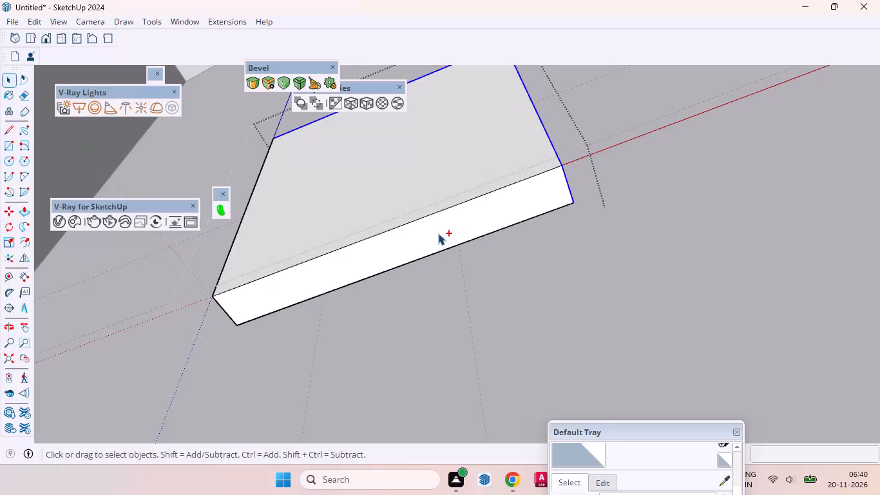
{"action": "middle_click_drag", "start_coordinate": [455, 198], "coordinate": [585, 344], "text": "ctrl"}
{"action": "scroll", "coordinate": [488, 231], "scroll_direction": "down", "scroll_amount": 2, "text": "ctrl"}
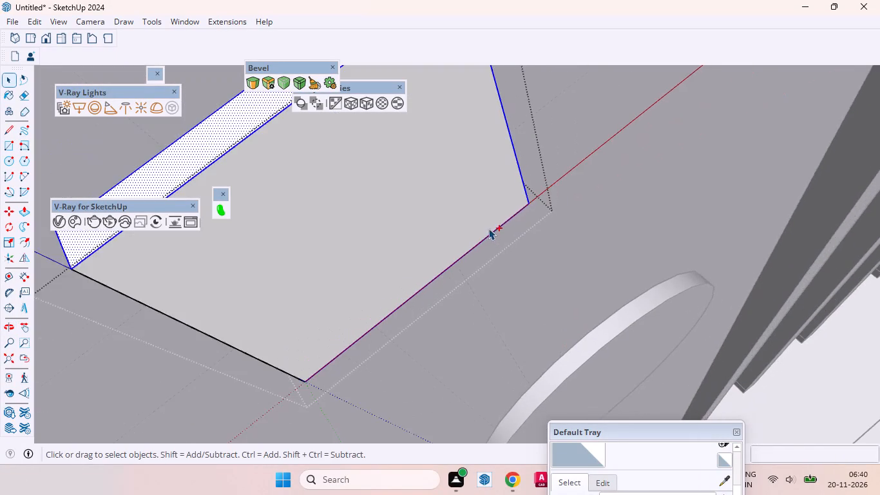
{"action": "scroll", "coordinate": [488, 228], "scroll_direction": "down", "scroll_amount": 8, "text": "ctrl"}
{"action": "middle_click_drag", "start_coordinate": [378, 259], "coordinate": [459, 192], "text": "ctrl"}
{"action": "scroll", "coordinate": [451, 229], "scroll_direction": "up", "scroll_amount": 1, "text": "ctrl"}
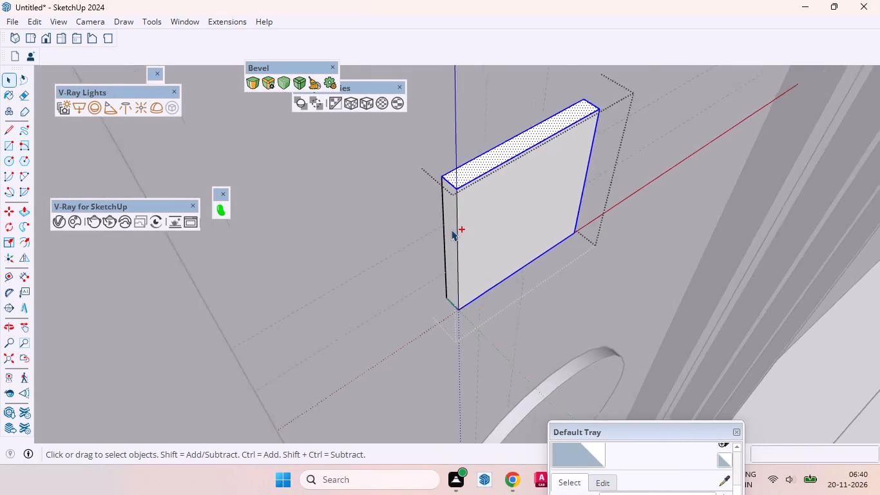
{"action": "scroll", "coordinate": [451, 229], "scroll_direction": "up", "scroll_amount": 2, "text": "ctrl"}
{"action": "double_click", "coordinate": [450, 226], "text": "ctrl"}
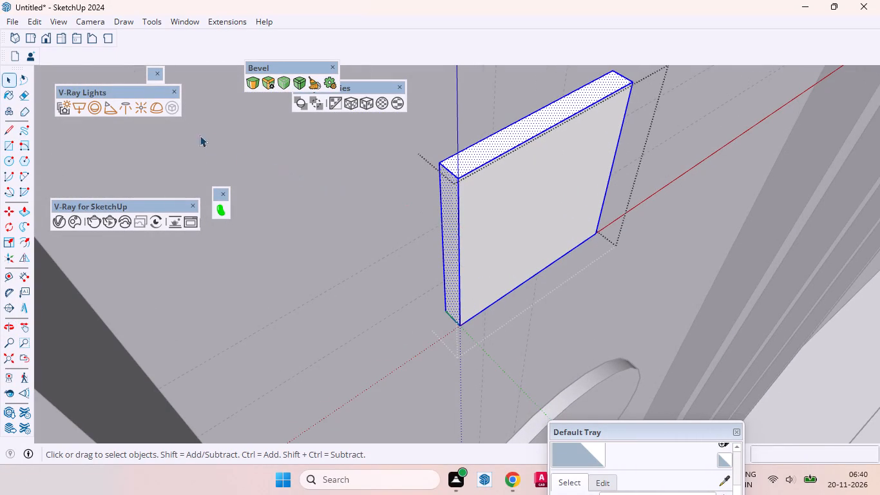
{"action": "right_click", "coordinate": [455, 211]}
{"action": "left_click", "coordinate": [500, 115]}
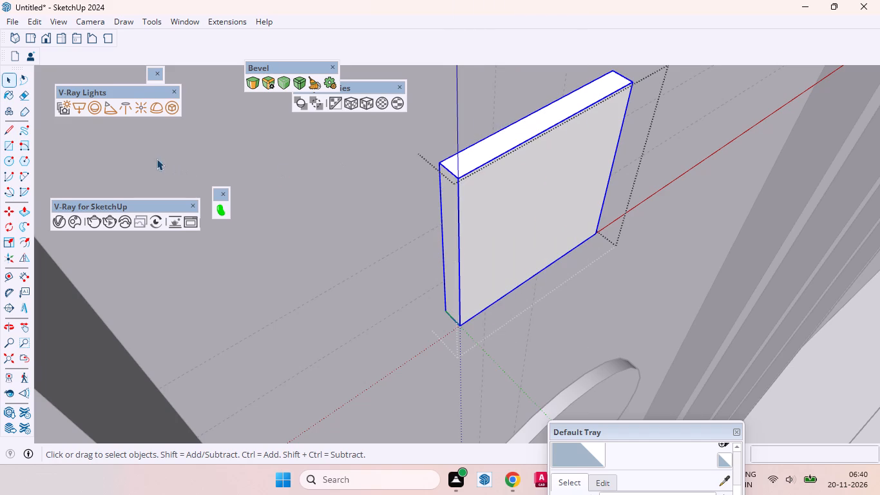
Convert the grouped side faces into a V-Ray mesh light and close the plate's group.
{"action": "left_click", "coordinate": [171, 109]}
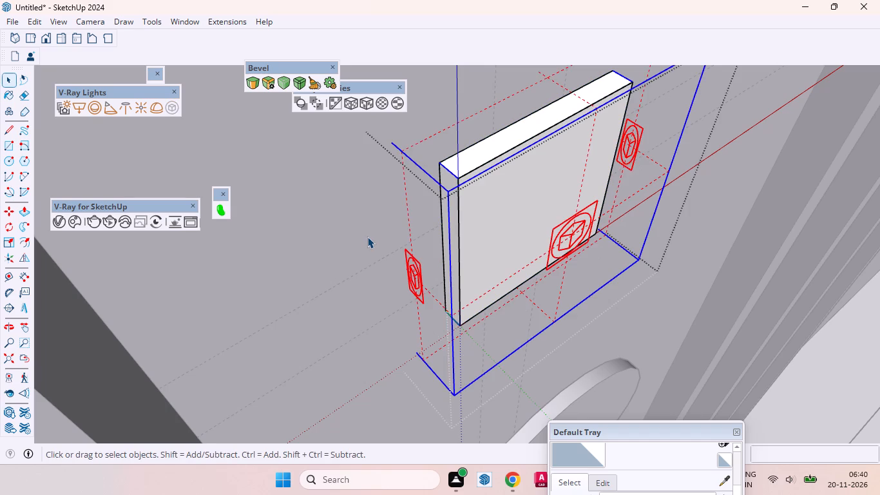
{"action": "scroll", "coordinate": [376, 251], "scroll_direction": "down", "scroll_amount": 3}
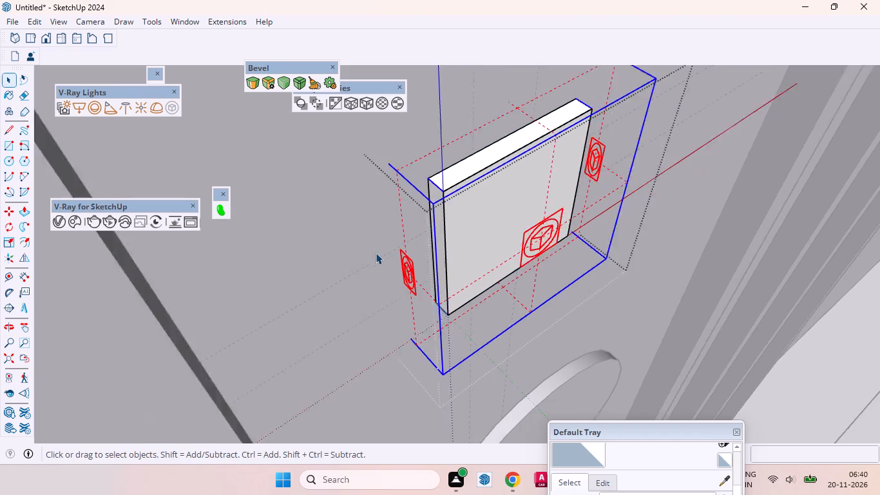
{"action": "scroll", "coordinate": [376, 253], "scroll_direction": "down", "scroll_amount": 13}
{"action": "middle_click_drag", "start_coordinate": [423, 286], "coordinate": [300, 258]}
{"action": "scroll", "coordinate": [294, 266], "scroll_direction": "down", "scroll_amount": 3}
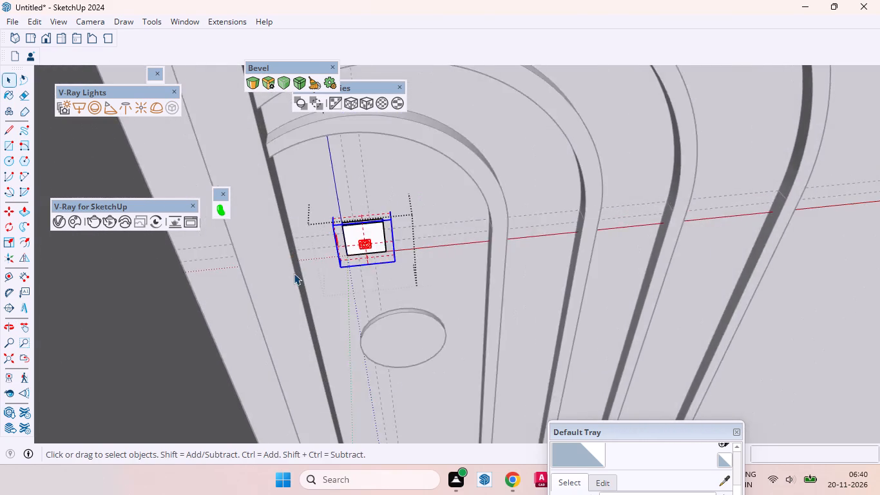
{"action": "scroll", "coordinate": [294, 273], "scroll_direction": "down", "scroll_amount": 17}
{"action": "scroll", "coordinate": [301, 286], "scroll_direction": "down", "scroll_amount": 4}
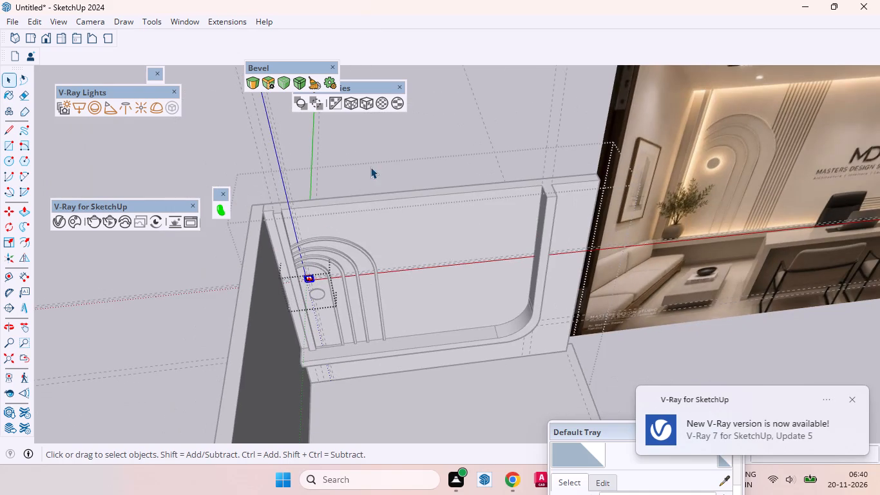
{"action": "left_click", "coordinate": [370, 167]}
Delete the construction guide lines that cross the arched wall panel and extend past the side wall.
{"action": "middle_click_drag", "start_coordinate": [341, 282], "coordinate": [260, 220]}
{"action": "scroll", "coordinate": [289, 256], "scroll_direction": "up", "scroll_amount": 7}
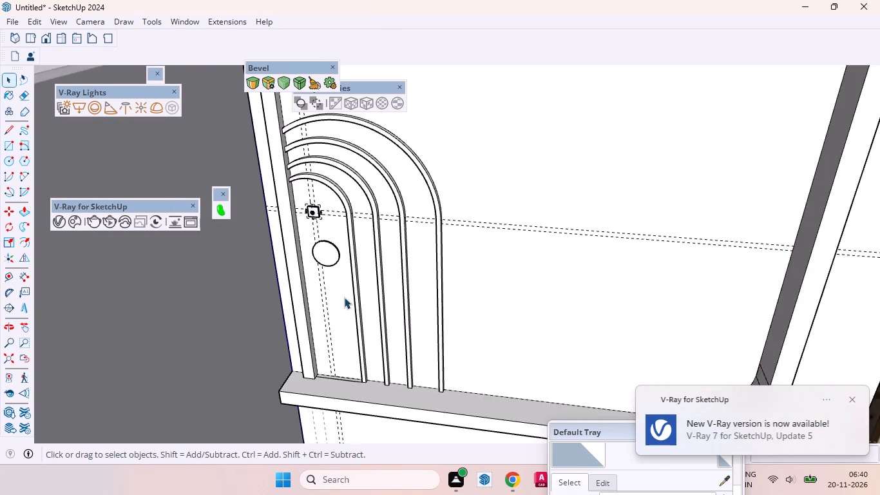
{"action": "scroll", "coordinate": [347, 305], "scroll_direction": "down", "scroll_amount": 8}
{"action": "left_click_drag", "start_coordinate": [370, 154], "coordinate": [148, 46]}
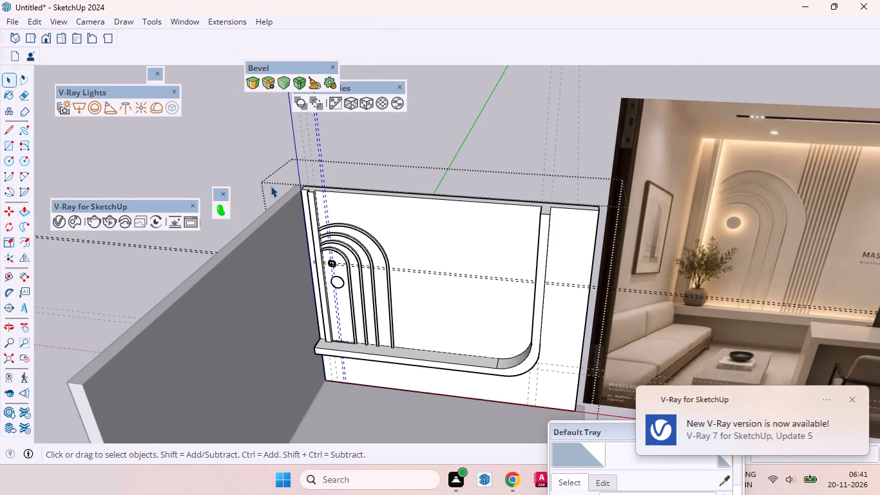
{"action": "key", "text": "Delete"}
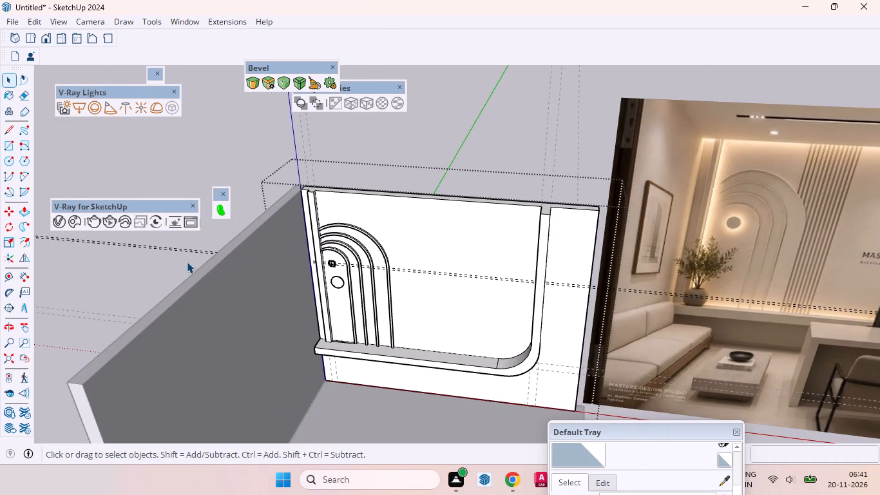
{"action": "left_click_drag", "start_coordinate": [187, 262], "coordinate": [142, 218]}
{"action": "key", "text": "Delete"}
Move the round light disc upward along the wall so it covers the small mesh-lit square plate.
{"action": "scroll", "coordinate": [340, 273], "scroll_direction": "up", "scroll_amount": 6}
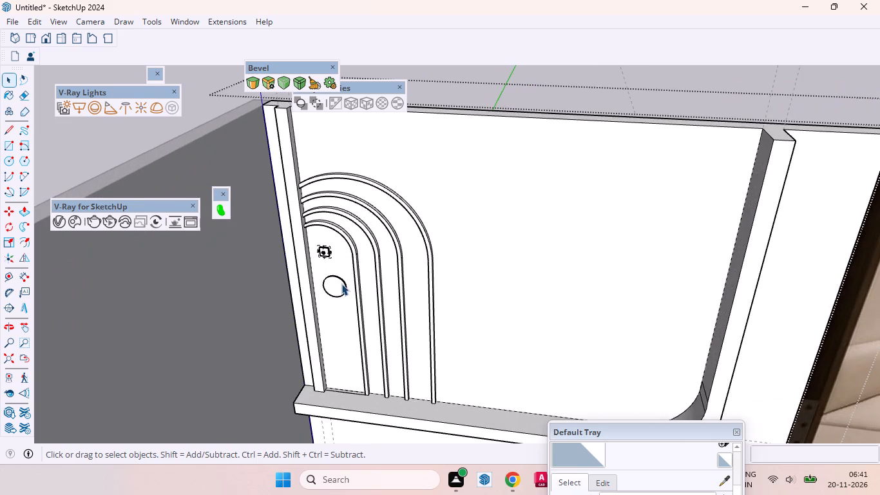
{"action": "left_click", "coordinate": [341, 284]}
{"action": "scroll", "coordinate": [328, 291], "scroll_direction": "up", "scroll_amount": 11}
{"action": "middle_click_drag", "start_coordinate": [359, 273], "coordinate": [267, 343]}
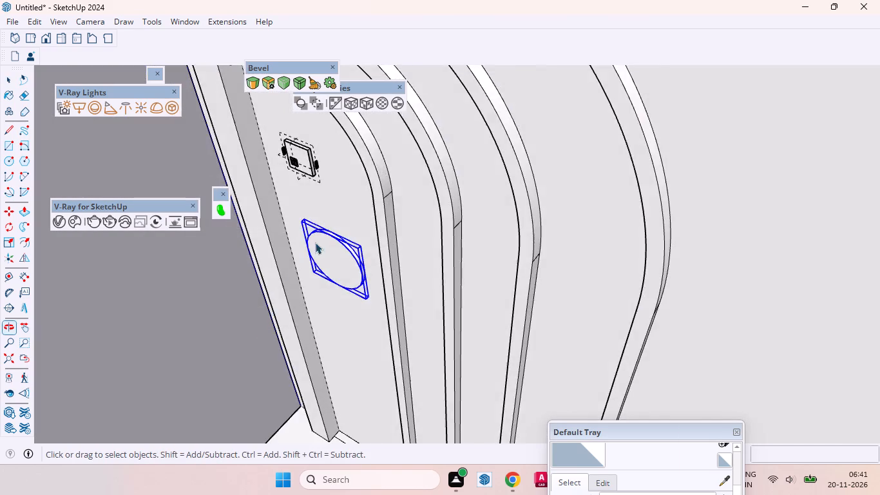
{"action": "scroll", "coordinate": [316, 241], "scroll_direction": "up", "scroll_amount": 11}
{"action": "key", "text": "m"}
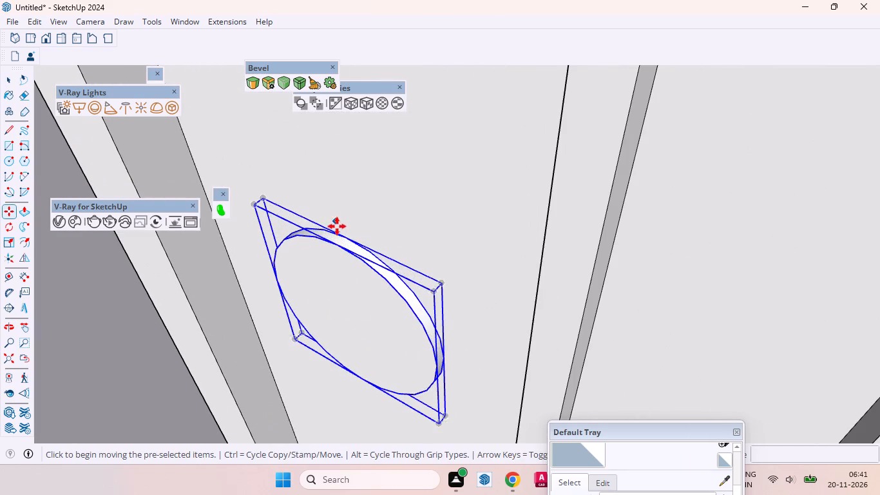
{"action": "scroll", "coordinate": [337, 227], "scroll_direction": "up", "scroll_amount": 3}
{"action": "left_click", "coordinate": [348, 241]}
{"action": "scroll", "coordinate": [316, 244], "scroll_direction": "down", "scroll_amount": 6}
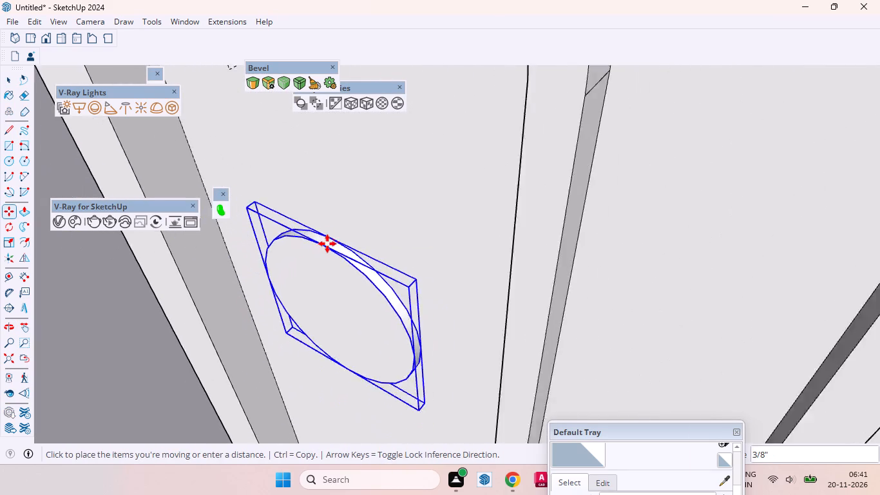
{"action": "scroll", "coordinate": [327, 244], "scroll_direction": "down", "scroll_amount": 9}
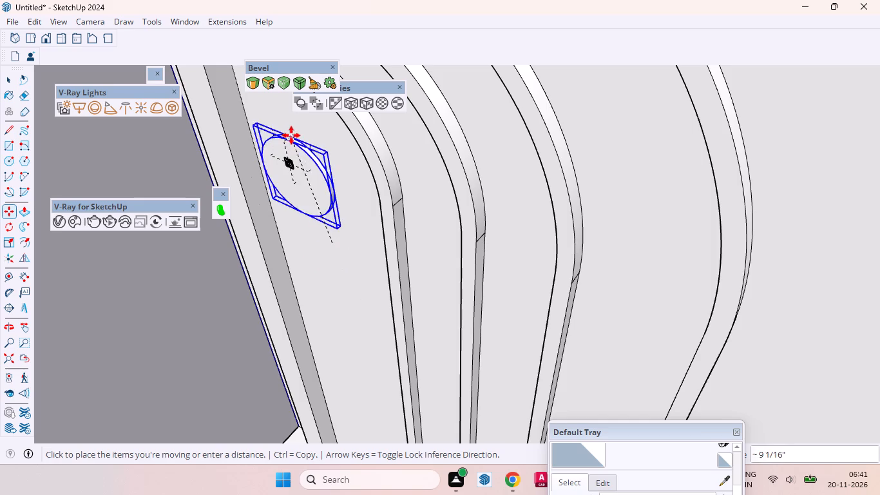
{"action": "left_click", "coordinate": [289, 122]}
{"action": "key", "text": "space"}
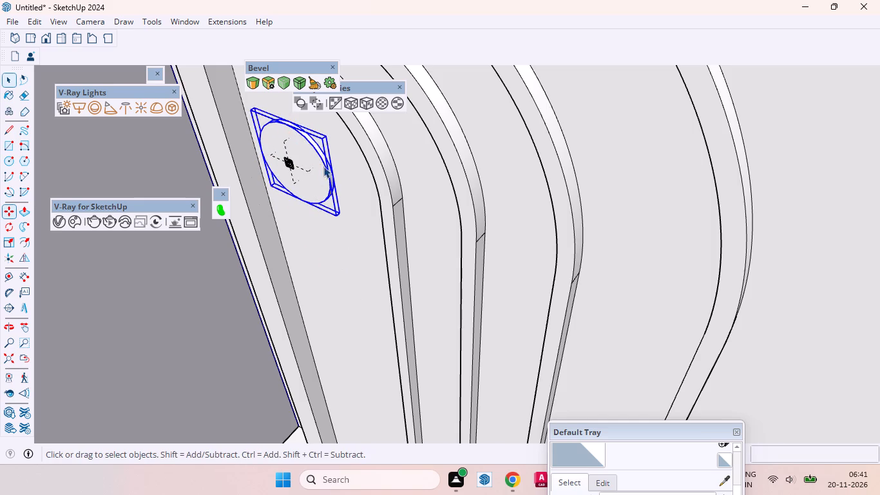
Move the round disc about 1/2" outward from the wall, locked to the green axis.
{"action": "scroll", "coordinate": [332, 152], "scroll_direction": "up", "scroll_amount": 19}
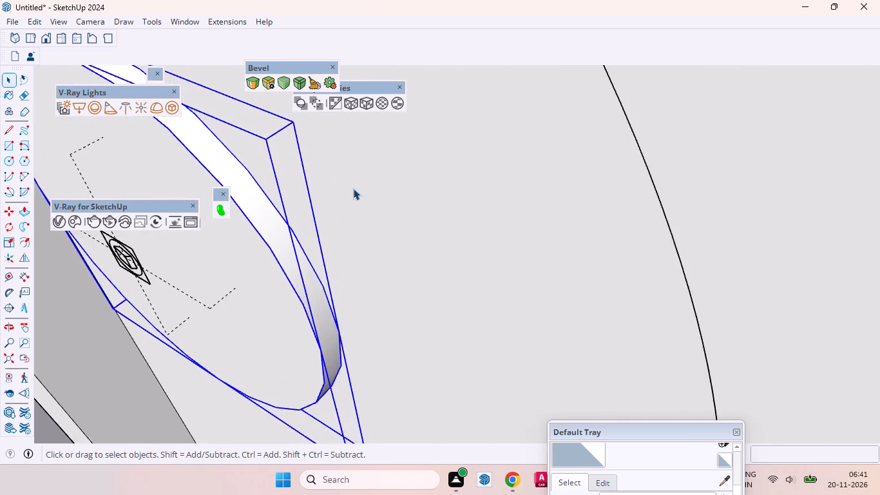
{"action": "middle_click_drag", "start_coordinate": [346, 189], "coordinate": [282, 193]}
{"action": "scroll", "coordinate": [325, 164], "scroll_direction": "up", "scroll_amount": 14}
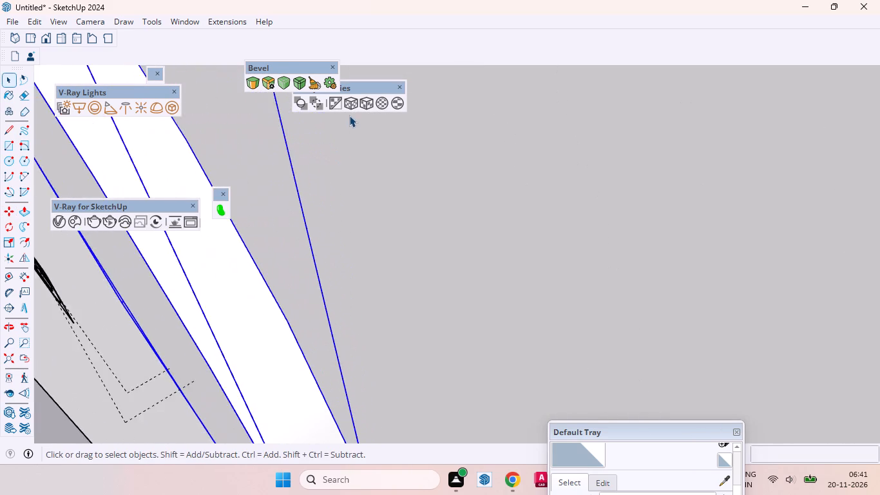
{"action": "scroll", "coordinate": [349, 115], "scroll_direction": "up", "scroll_amount": 4}
{"action": "middle_click_drag", "start_coordinate": [325, 180], "coordinate": [169, 164]}
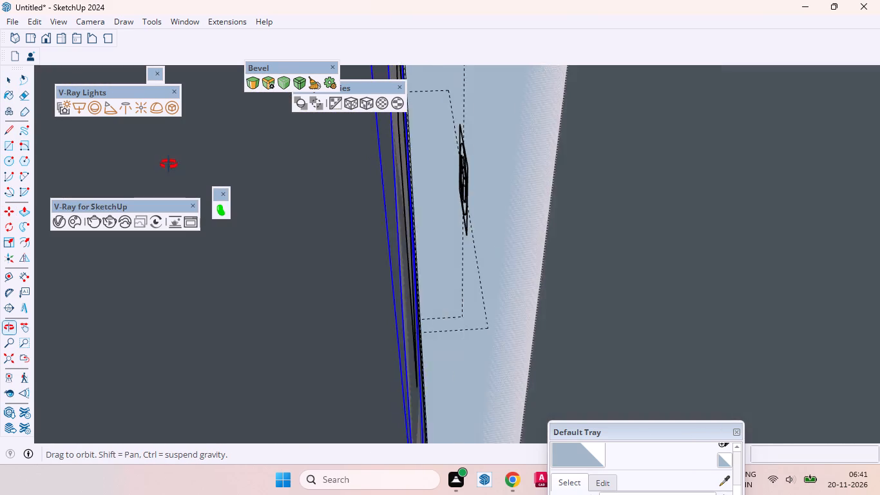
{"action": "middle_click_drag", "start_coordinate": [169, 164], "coordinate": [274, 178]}
{"action": "scroll", "coordinate": [412, 212], "scroll_direction": "down", "scroll_amount": 9}
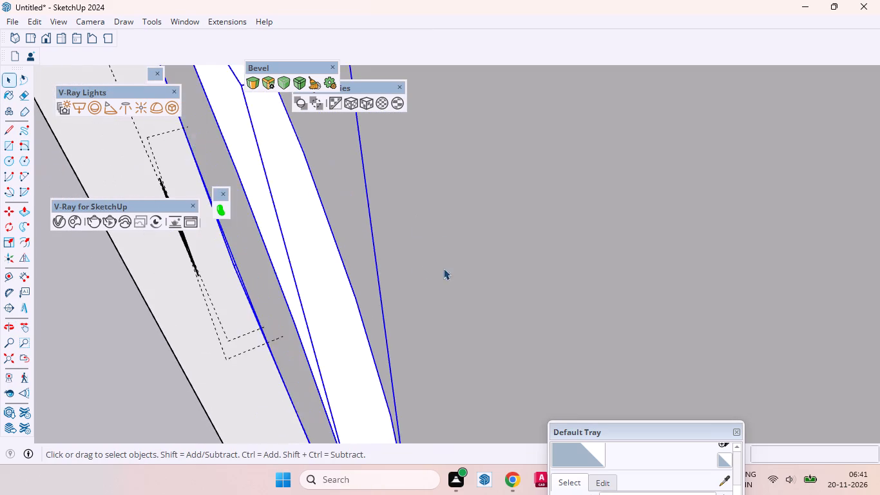
{"action": "scroll", "coordinate": [443, 268], "scroll_direction": "down", "scroll_amount": 14}
{"action": "scroll", "coordinate": [359, 157], "scroll_direction": "up", "scroll_amount": 10}
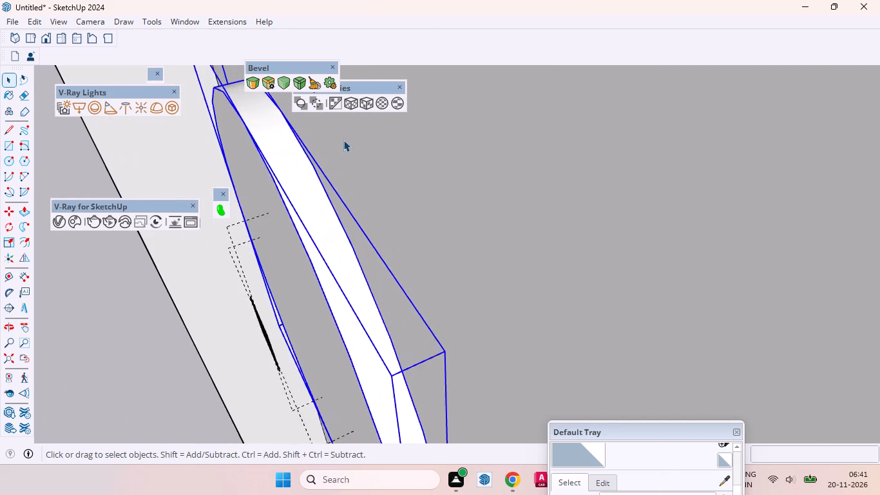
{"action": "scroll", "coordinate": [343, 140], "scroll_direction": "up", "scroll_amount": 2}
{"action": "middle_click_drag", "start_coordinate": [339, 151], "coordinate": [434, 198]}
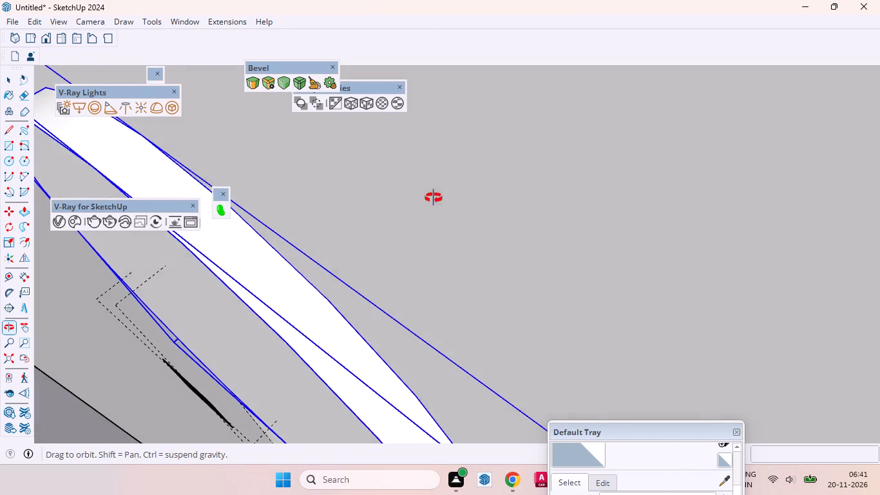
{"action": "middle_click_drag", "start_coordinate": [434, 198], "coordinate": [434, 197]}
{"action": "scroll", "coordinate": [481, 146], "scroll_direction": "down", "scroll_amount": 4}
{"action": "scroll", "coordinate": [481, 144], "scroll_direction": "up", "scroll_amount": 1}
{"action": "scroll", "coordinate": [473, 145], "scroll_direction": "down", "scroll_amount": 2}
{"action": "scroll", "coordinate": [472, 146], "scroll_direction": "up", "scroll_amount": 1}
{"action": "scroll", "coordinate": [472, 146], "scroll_direction": "down", "scroll_amount": 20}
{"action": "scroll", "coordinate": [472, 146], "scroll_direction": "down", "scroll_amount": 1}
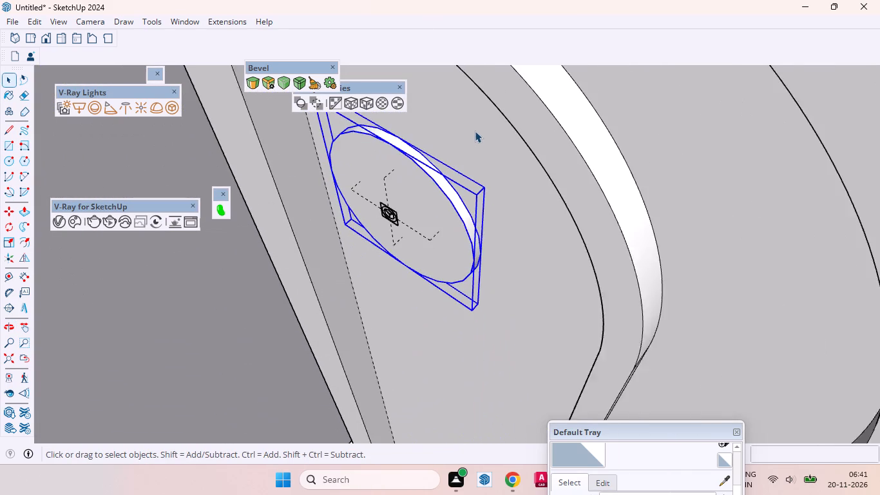
{"action": "scroll", "coordinate": [426, 213], "scroll_direction": "up", "scroll_amount": 2}
{"action": "key", "text": "m"}
{"action": "left_click", "coordinate": [426, 213]}
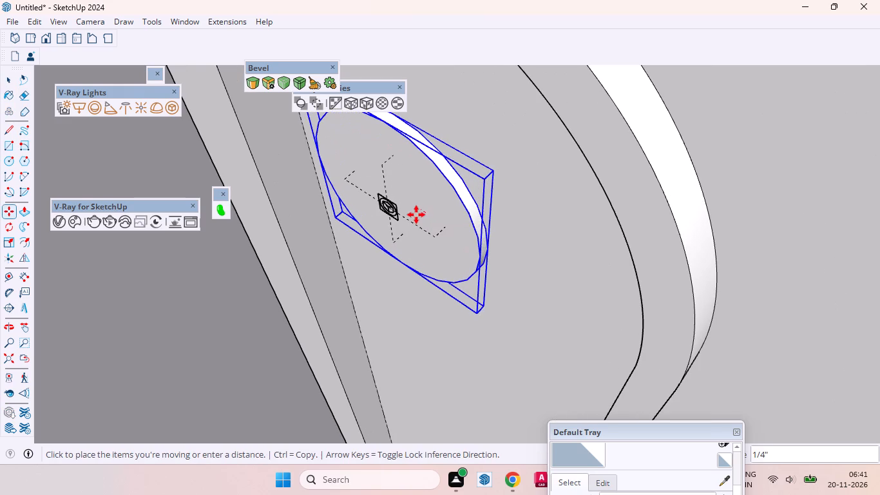
{"action": "key", "text": "Left"}
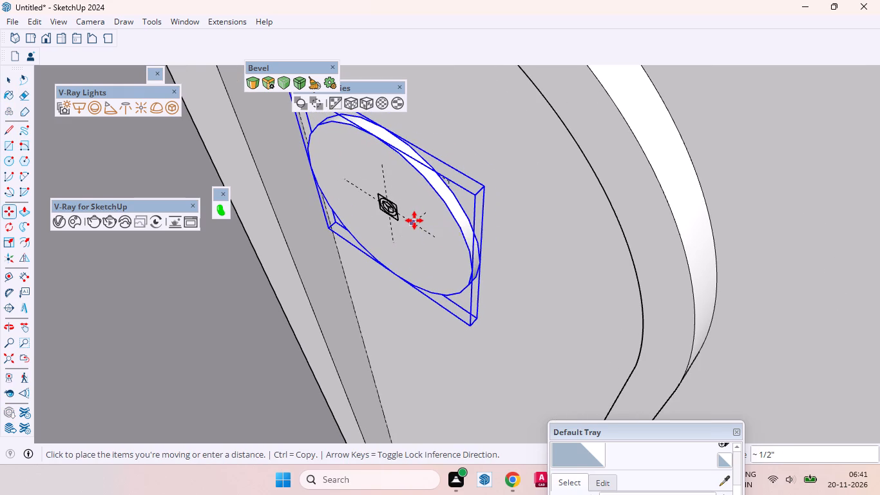
{"action": "left_click", "coordinate": [413, 224]}
{"action": "key", "text": "space"}
Move the round disc about 2 13/16" to bring its back face toward the square plate's front.
{"action": "scroll", "coordinate": [452, 126], "scroll_direction": "up", "scroll_amount": 2}
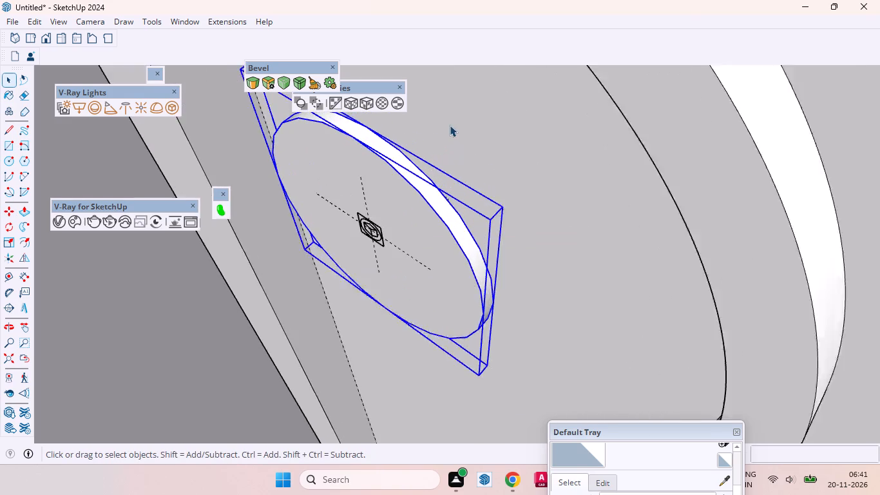
{"action": "scroll", "coordinate": [450, 125], "scroll_direction": "up", "scroll_amount": 9}
{"action": "middle_click_drag", "start_coordinate": [443, 171], "coordinate": [406, 270]}
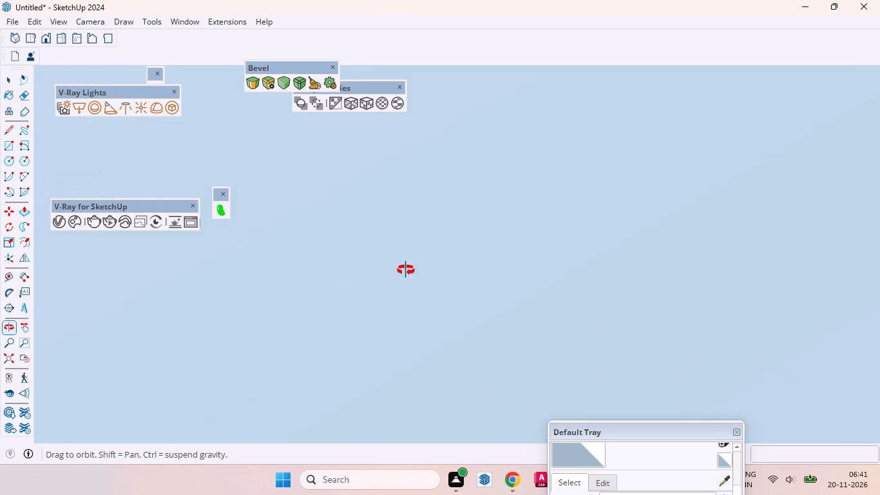
{"action": "middle_click_drag", "start_coordinate": [406, 270], "coordinate": [452, 254]}
{"action": "scroll", "coordinate": [404, 161], "scroll_direction": "up", "scroll_amount": 14}
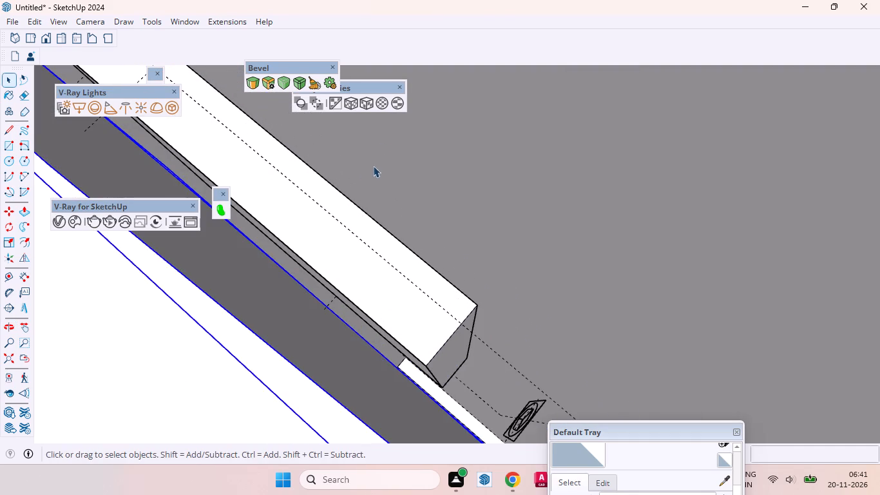
{"action": "middle_click_drag", "start_coordinate": [380, 191], "coordinate": [278, 95]}
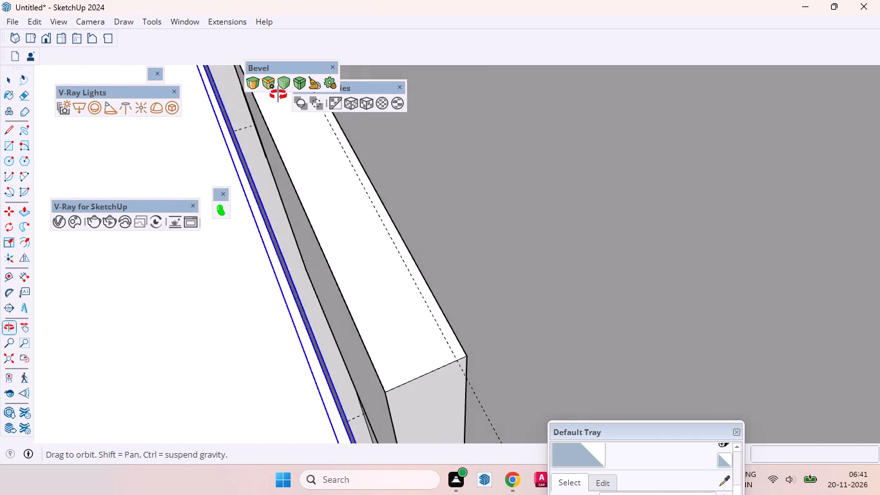
{"action": "middle_click_drag", "start_coordinate": [278, 95], "coordinate": [258, 87]}
{"action": "key", "text": "m"}
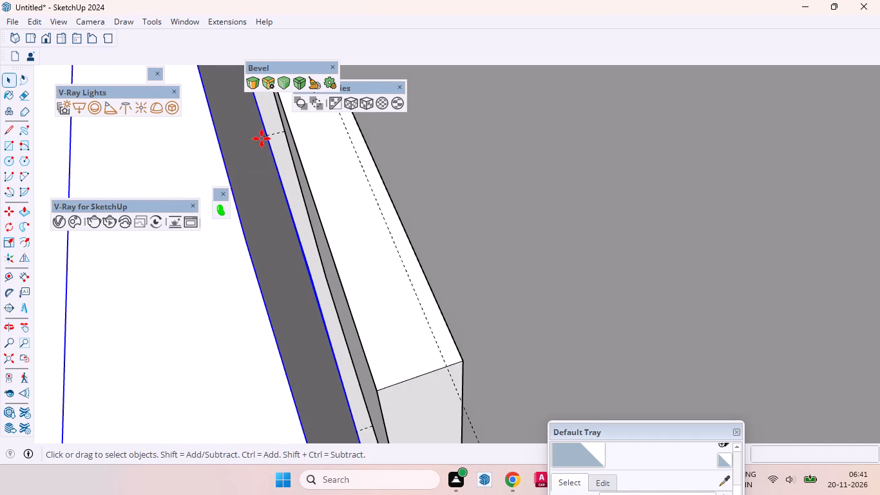
{"action": "left_click", "coordinate": [249, 156]}
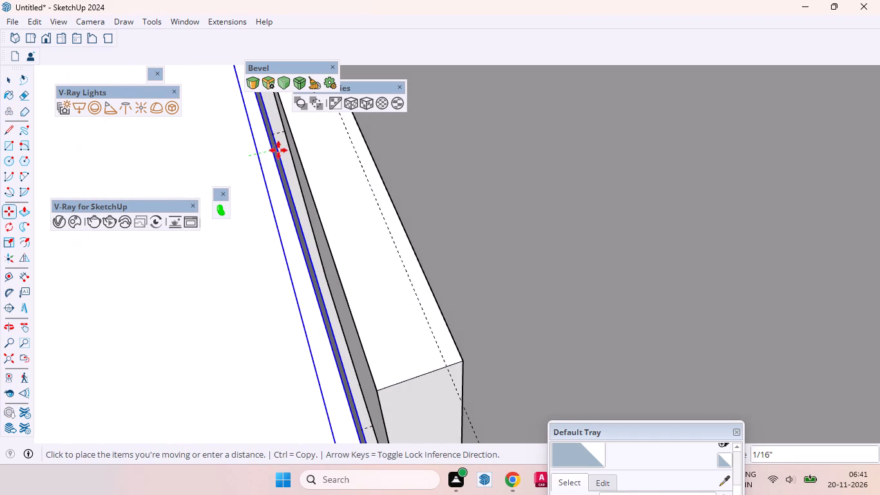
{"action": "left_click", "coordinate": [289, 146]}
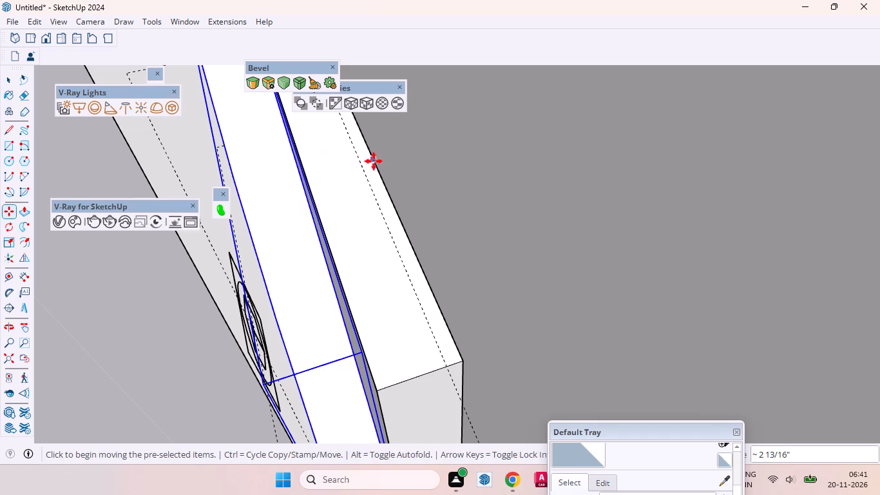
{"action": "key", "text": "space"}
Move the round disc diagonally upward about 2 11/16" to cover the small square plate again.
{"action": "middle_click_drag", "start_coordinate": [369, 217], "coordinate": [368, 124]}
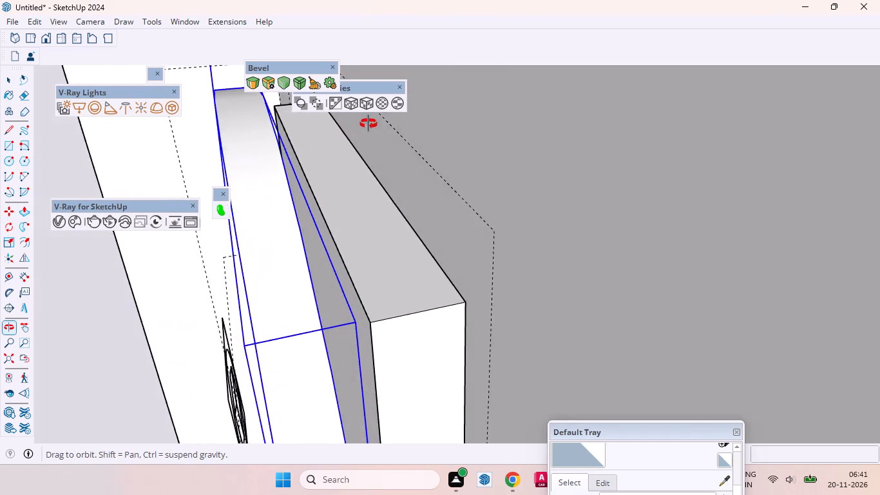
{"action": "middle_click_drag", "start_coordinate": [368, 124], "coordinate": [403, 182]}
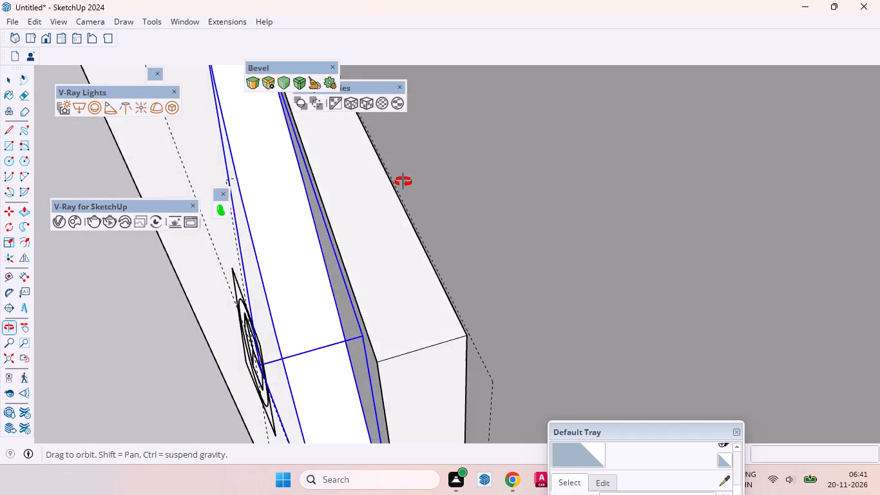
{"action": "middle_click_drag", "start_coordinate": [403, 182], "coordinate": [416, 181]}
{"action": "scroll", "coordinate": [559, 145], "scroll_direction": "down", "scroll_amount": 7}
{"action": "scroll", "coordinate": [572, 144], "scroll_direction": "up", "scroll_amount": 1}
{"action": "scroll", "coordinate": [571, 150], "scroll_direction": "down", "scroll_amount": 17}
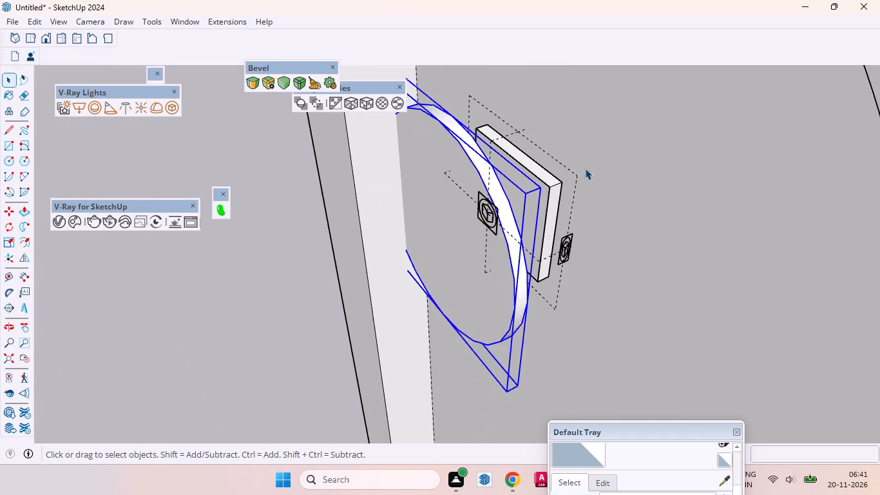
{"action": "middle_click_drag", "start_coordinate": [548, 201], "coordinate": [679, 86]}
{"action": "scroll", "coordinate": [616, 124], "scroll_direction": "down", "scroll_amount": 4}
{"action": "scroll", "coordinate": [641, 127], "scroll_direction": "up", "scroll_amount": 1}
{"action": "scroll", "coordinate": [641, 128], "scroll_direction": "down", "scroll_amount": 2}
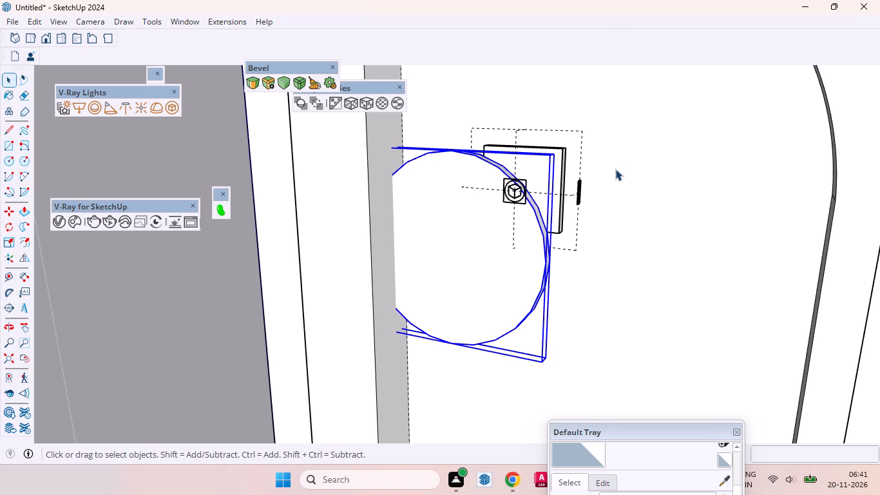
{"action": "key", "text": "m"}
{"action": "left_click", "coordinate": [609, 176]}
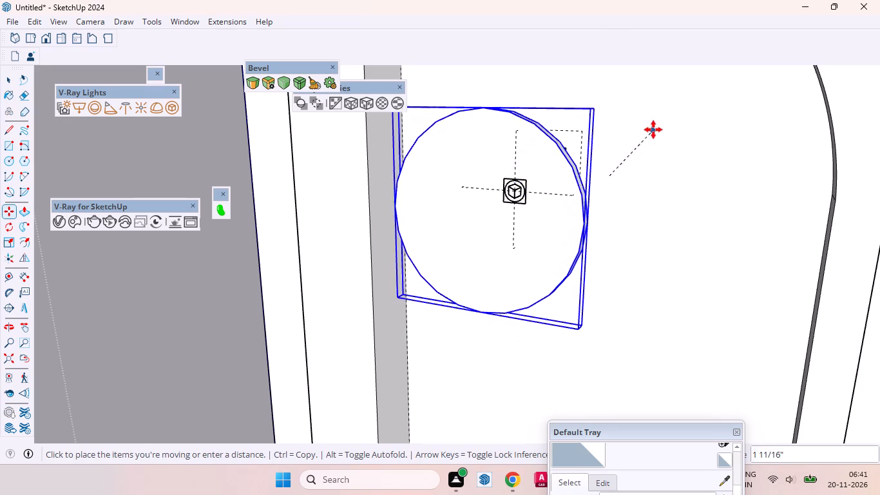
{"action": "left_click", "coordinate": [684, 98]}
Shift the round disc about 1 1/4" sideways along the wall, toward the curved ribs of the arch.
{"action": "left_click", "coordinate": [669, 220]}
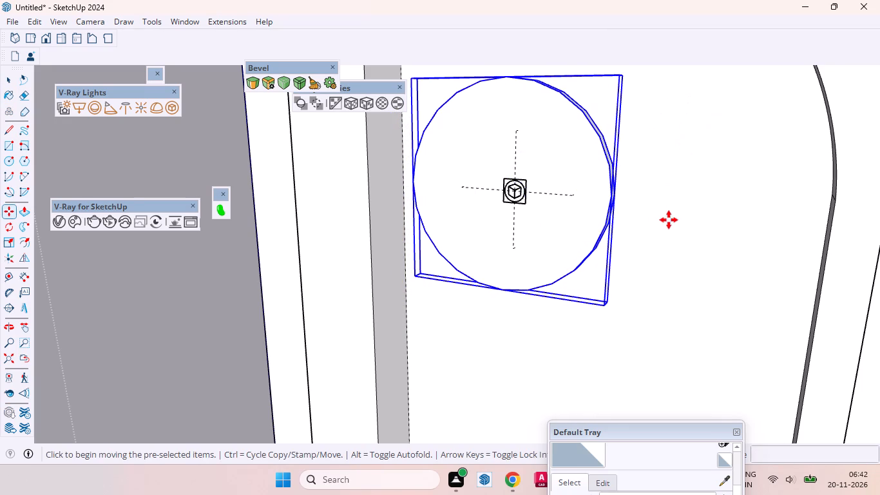
{"action": "left_click", "coordinate": [720, 218]}
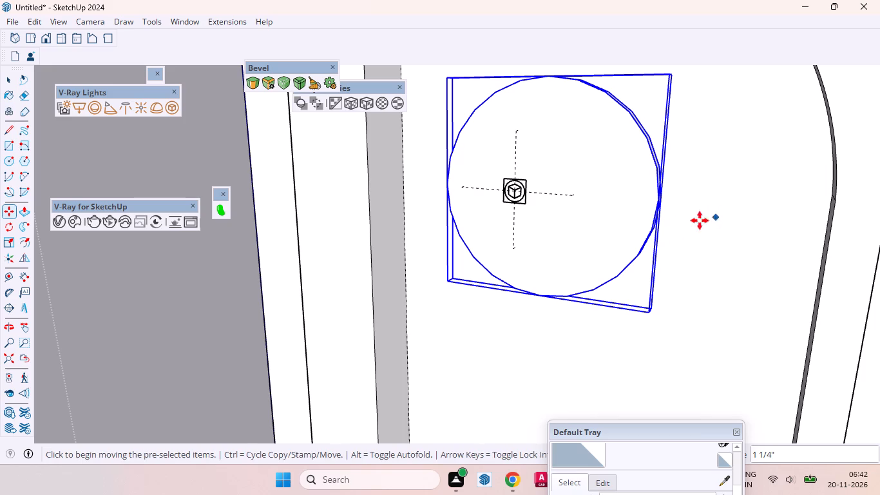
{"action": "scroll", "coordinate": [709, 220], "scroll_direction": "down", "scroll_amount": 13}
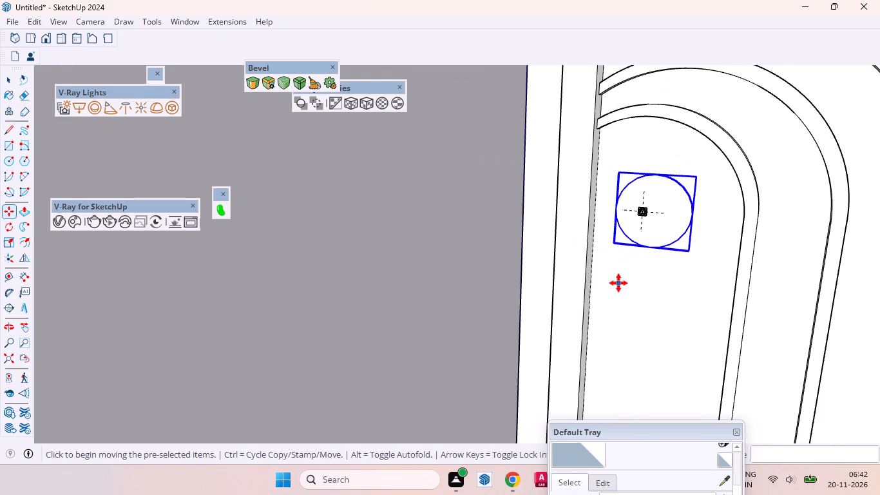
{"action": "middle_click_drag", "start_coordinate": [618, 283], "coordinate": [644, 270]}
{"action": "left_click", "coordinate": [674, 267]}
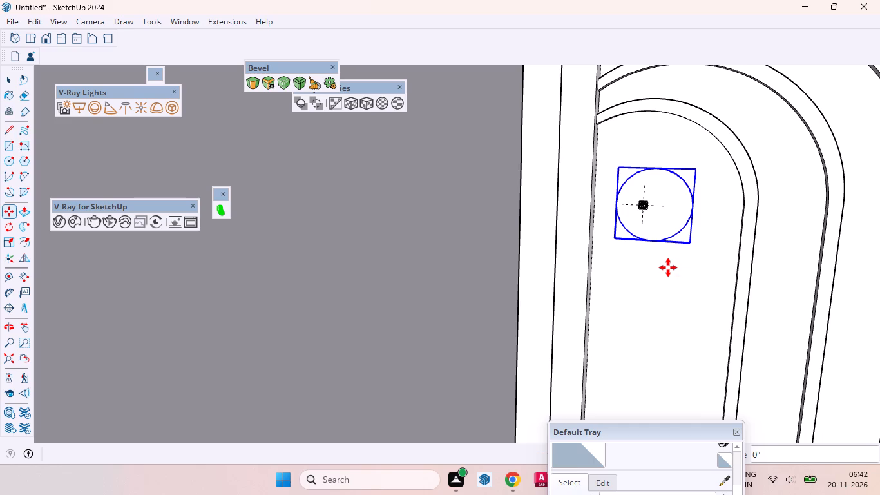
{"action": "key", "text": "space"}
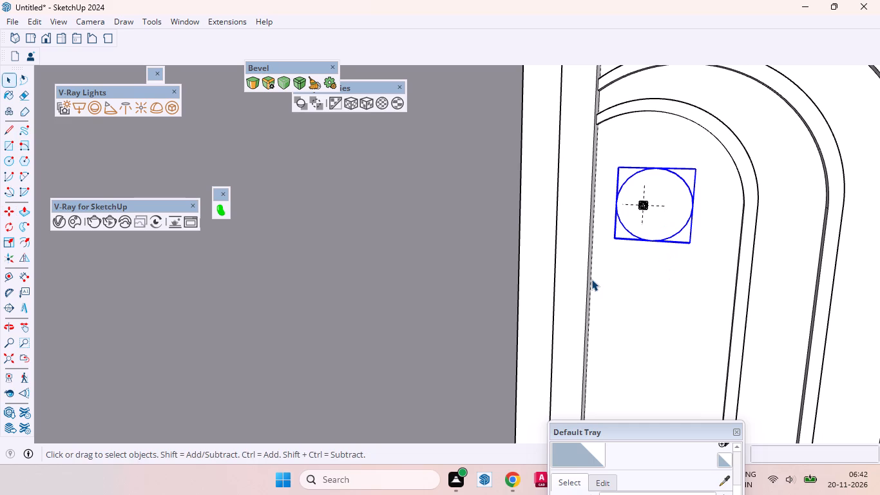
Move the small V-Ray mesh-lit square plate sideways along the wall to centre it behind the round disc.
{"action": "scroll", "coordinate": [653, 253], "scroll_direction": "up", "scroll_amount": 16}
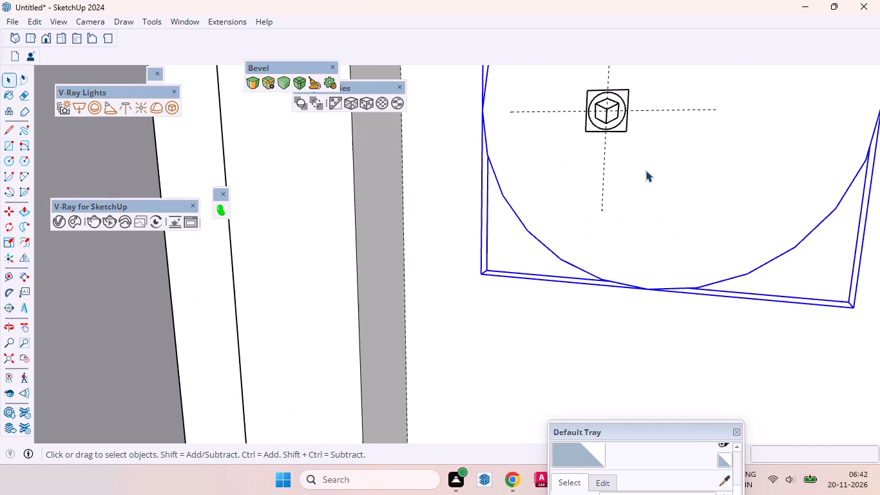
{"action": "middle_click_drag", "start_coordinate": [645, 235], "coordinate": [301, 220]}
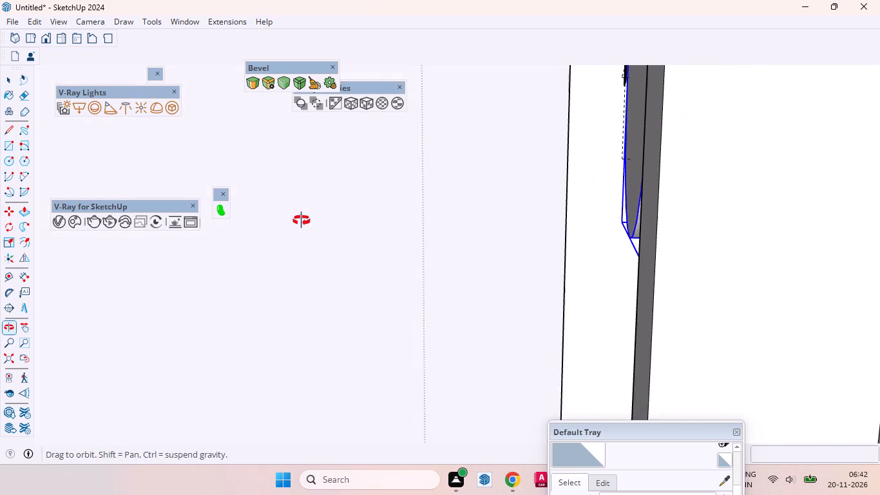
{"action": "middle_click_drag", "start_coordinate": [301, 220], "coordinate": [506, 342]}
{"action": "scroll", "coordinate": [631, 294], "scroll_direction": "down", "scroll_amount": 9}
{"action": "scroll", "coordinate": [647, 28], "scroll_direction": "up", "scroll_amount": 3}
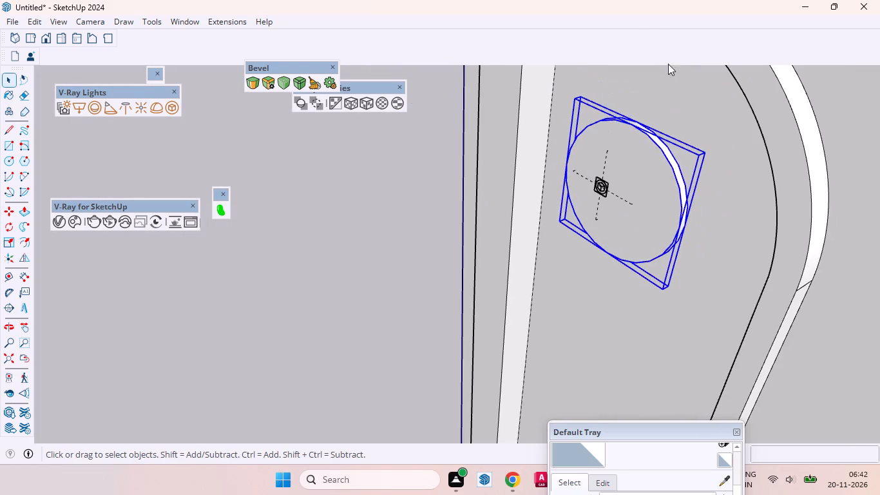
{"action": "scroll", "coordinate": [668, 64], "scroll_direction": "up", "scroll_amount": 20}
{"action": "scroll", "coordinate": [668, 64], "scroll_direction": "up", "scroll_amount": 4}
{"action": "middle_click_drag", "start_coordinate": [609, 154], "coordinate": [609, 154]}
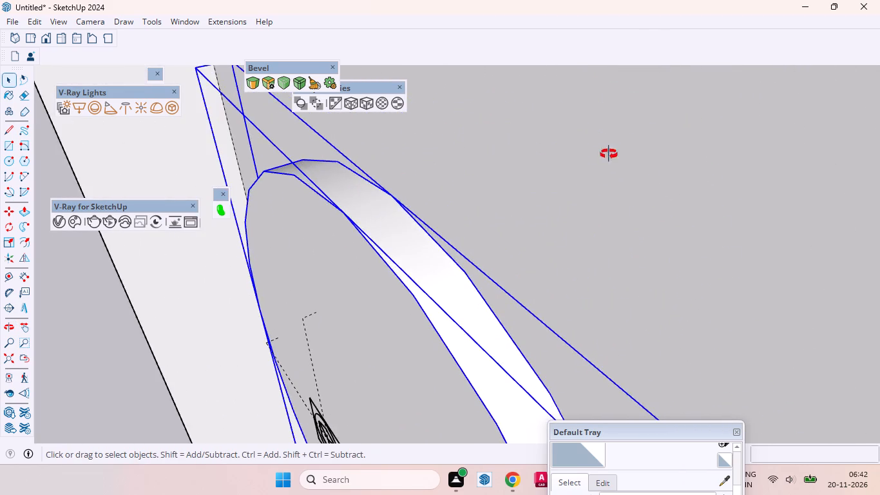
{"action": "middle_click_drag", "start_coordinate": [609, 154], "coordinate": [418, 200]}
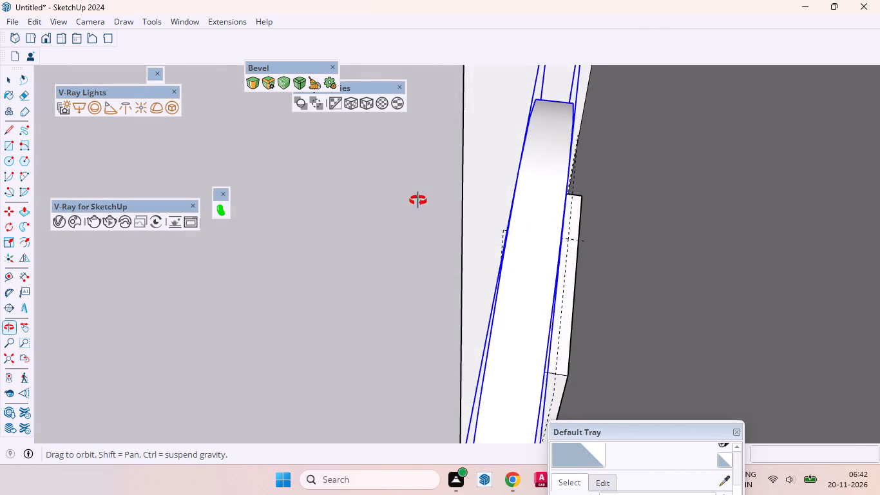
{"action": "middle_click_drag", "start_coordinate": [418, 200], "coordinate": [419, 202]}
{"action": "left_click", "coordinate": [569, 247]}
{"action": "middle_click_drag", "start_coordinate": [598, 249], "coordinate": [602, 249]}
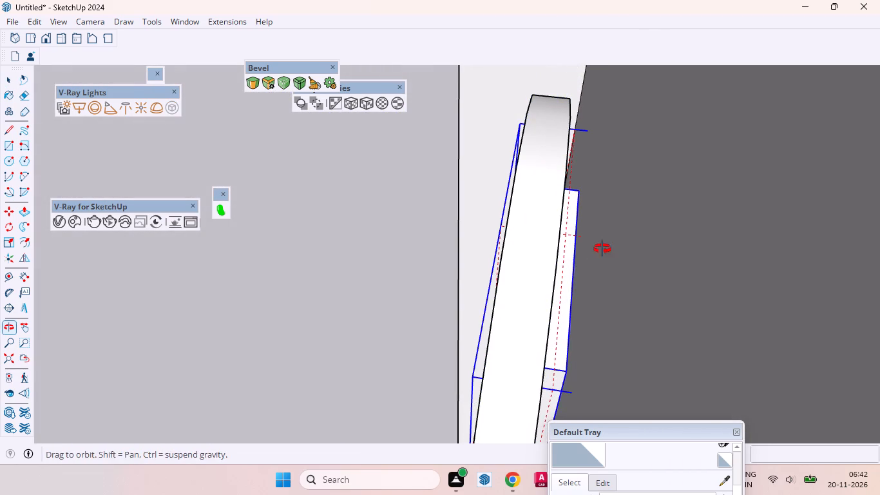
{"action": "middle_click_drag", "start_coordinate": [602, 249], "coordinate": [767, 217]}
{"action": "scroll", "coordinate": [745, 184], "scroll_direction": "down", "scroll_amount": 17}
{"action": "scroll", "coordinate": [700, 168], "scroll_direction": "down", "scroll_amount": 6}
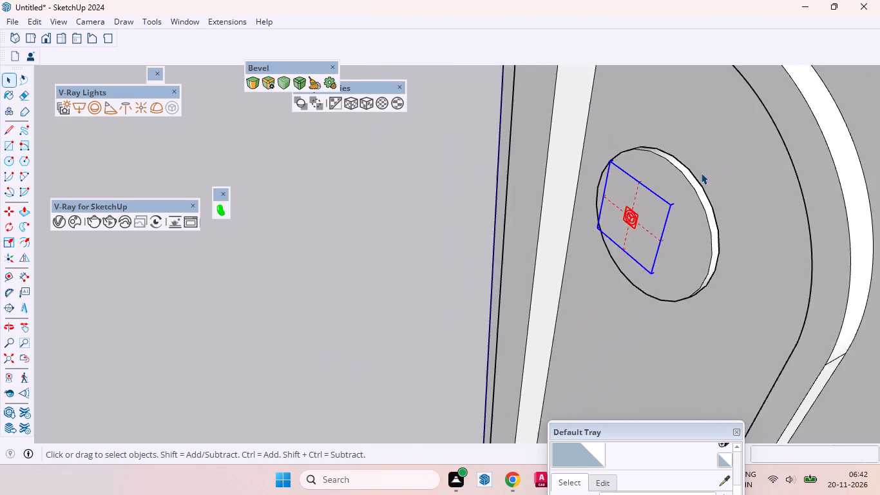
{"action": "scroll", "coordinate": [701, 173], "scroll_direction": "down", "scroll_amount": 4}
{"action": "middle_click_drag", "start_coordinate": [698, 247], "coordinate": [830, 147]}
{"action": "scroll", "coordinate": [680, 211], "scroll_direction": "down", "scroll_amount": 4}
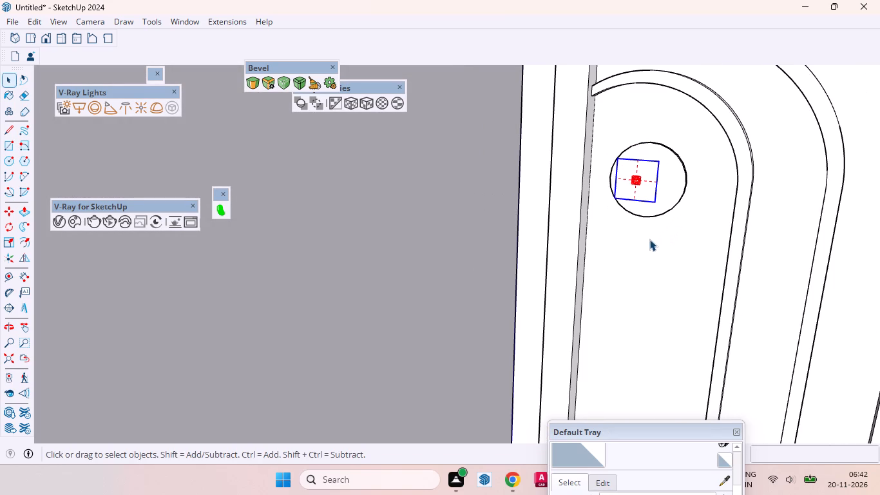
{"action": "key", "text": "m"}
{"action": "left_click", "coordinate": [631, 237]}
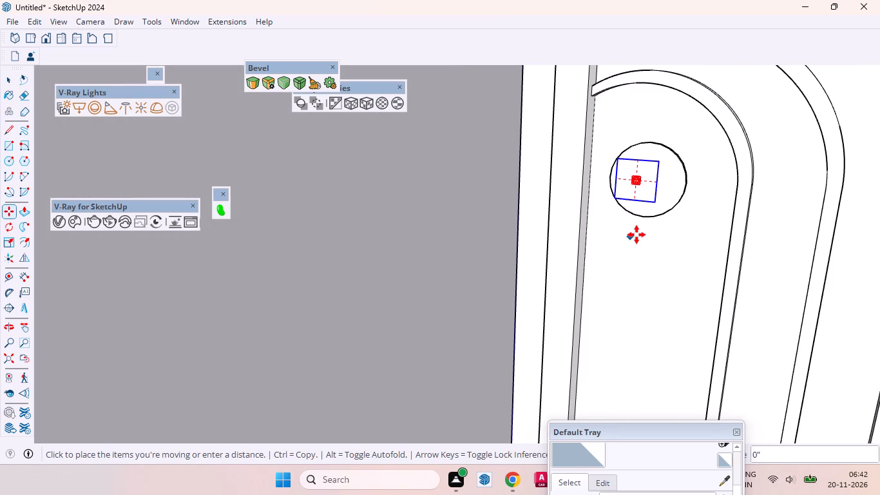
{"action": "left_click", "coordinate": [641, 234]}
{"action": "key", "text": "space"}
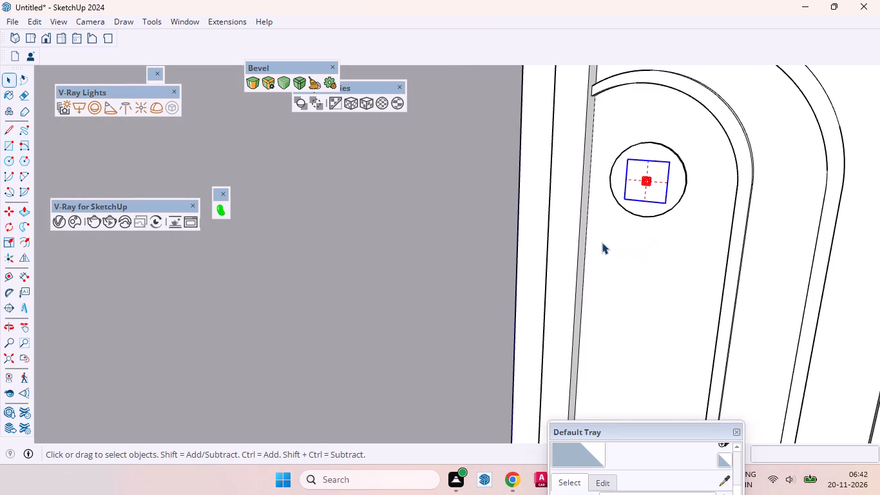
Examine the whole back wall with its ribbed arch and round light against the reference picture.
{"action": "scroll", "coordinate": [595, 242], "scroll_direction": "down", "scroll_amount": 11}
{"action": "scroll", "coordinate": [592, 225], "scroll_direction": "up", "scroll_amount": 1}
{"action": "scroll", "coordinate": [592, 225], "scroll_direction": "down", "scroll_amount": 13}
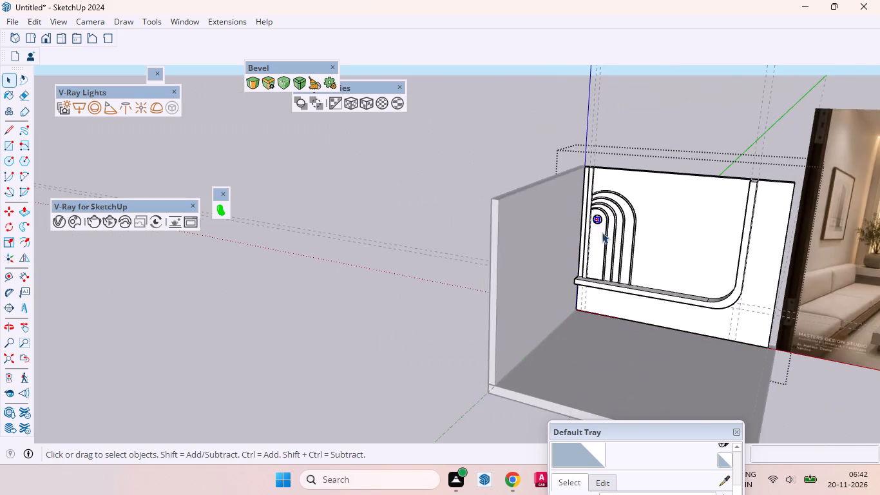
{"action": "middle_click_drag", "start_coordinate": [613, 233], "coordinate": [658, 215]}
{"action": "left_click", "coordinate": [638, 108]}
{"action": "scroll", "coordinate": [490, 228], "scroll_direction": "down", "scroll_amount": 3}
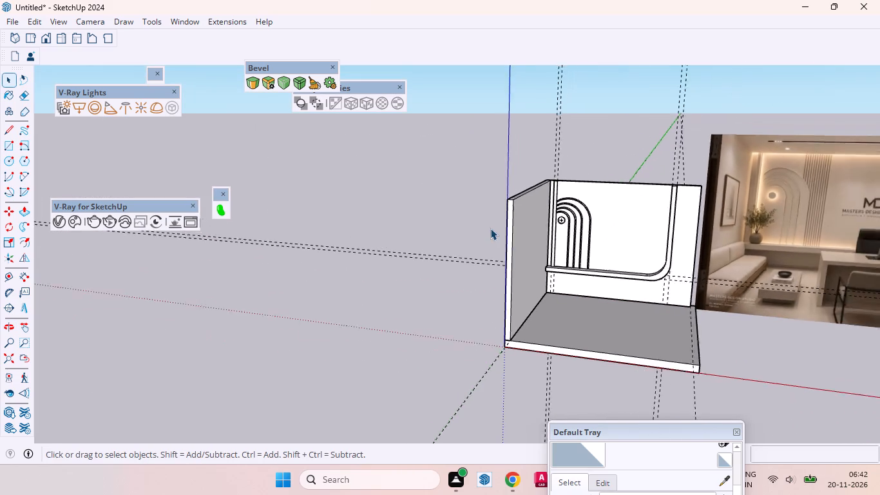
{"action": "scroll", "coordinate": [490, 228], "scroll_direction": "down", "scroll_amount": 1}
{"action": "scroll", "coordinate": [597, 231], "scroll_direction": "up", "scroll_amount": 4}
{"action": "scroll", "coordinate": [526, 229], "scroll_direction": "down", "scroll_amount": 3}
{"action": "scroll", "coordinate": [569, 208], "scroll_direction": "up", "scroll_amount": 9}
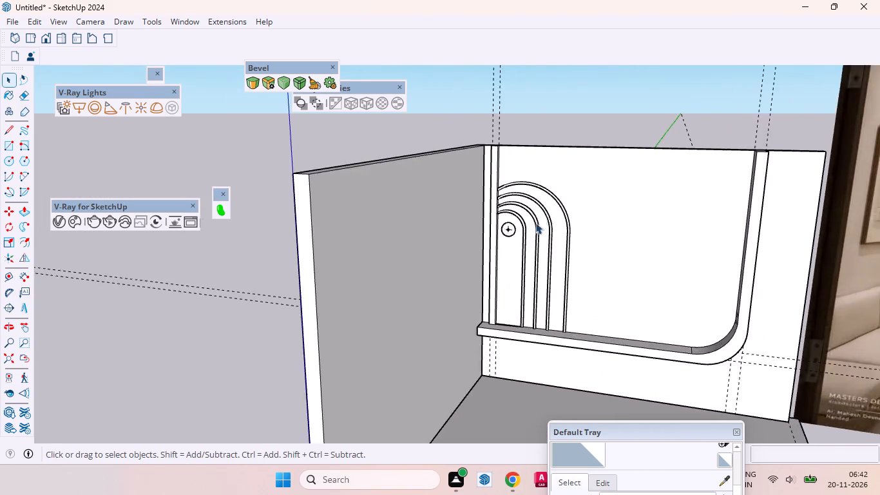
{"action": "scroll", "coordinate": [535, 222], "scroll_direction": "up", "scroll_amount": 3}
{"action": "middle_click_drag", "start_coordinate": [517, 239], "coordinate": [548, 267]}
{"action": "scroll", "coordinate": [504, 237], "scroll_direction": "down", "scroll_amount": 11}
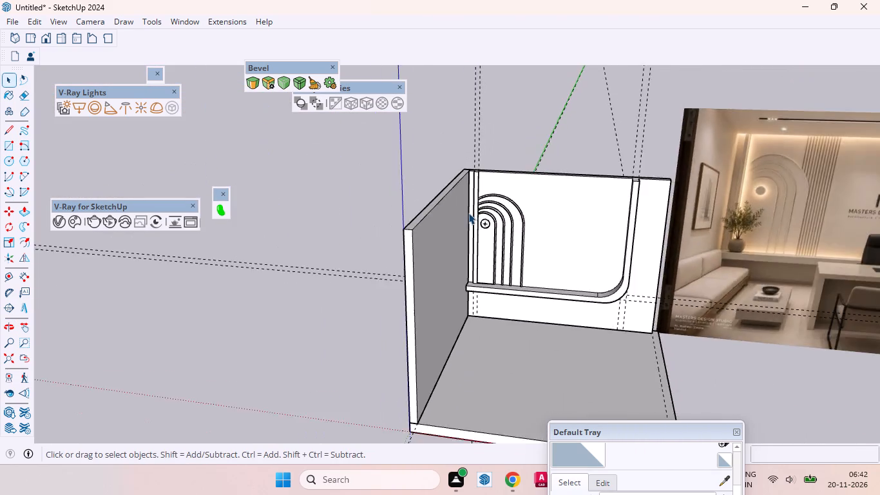
{"action": "scroll", "coordinate": [468, 213], "scroll_direction": "down", "scroll_amount": 4}
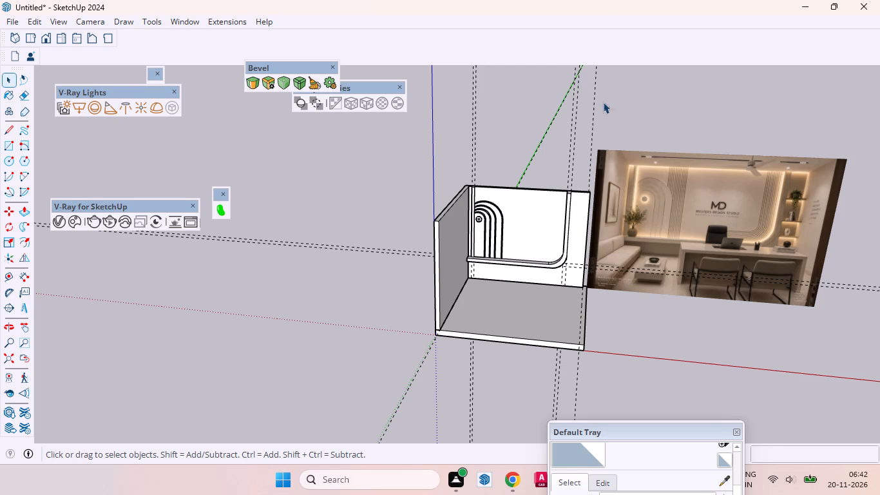
Inside the back wall group, place a vertical guide about 1' 3 7/8" out from the outermost arch rib's straight edge.
{"action": "left_click", "coordinate": [517, 222]}
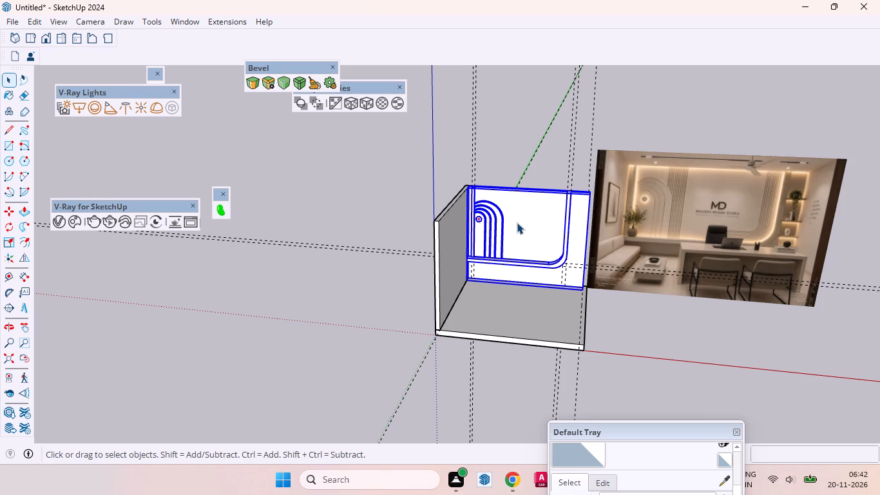
{"action": "left_click", "coordinate": [517, 222]}
{"action": "scroll", "coordinate": [493, 207], "scroll_direction": "up", "scroll_amount": 3}
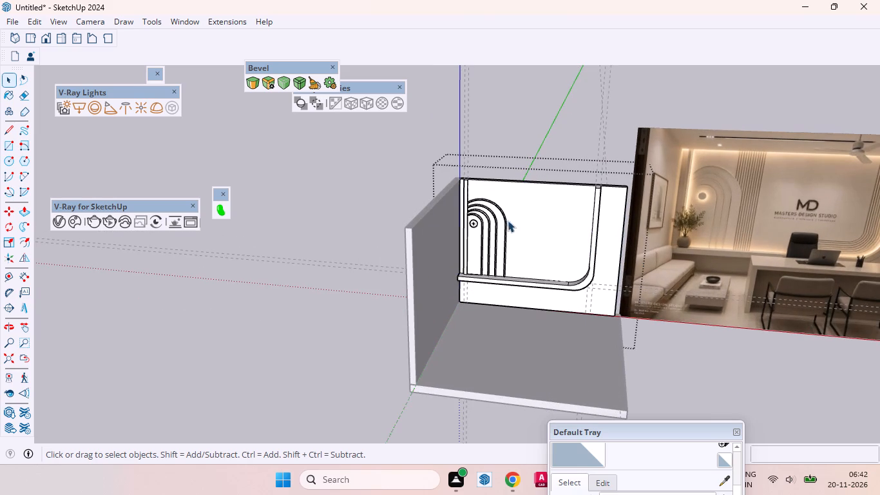
{"action": "scroll", "coordinate": [533, 236], "scroll_direction": "up", "scroll_amount": 3}
{"action": "middle_click_drag", "start_coordinate": [531, 240], "coordinate": [511, 253]}
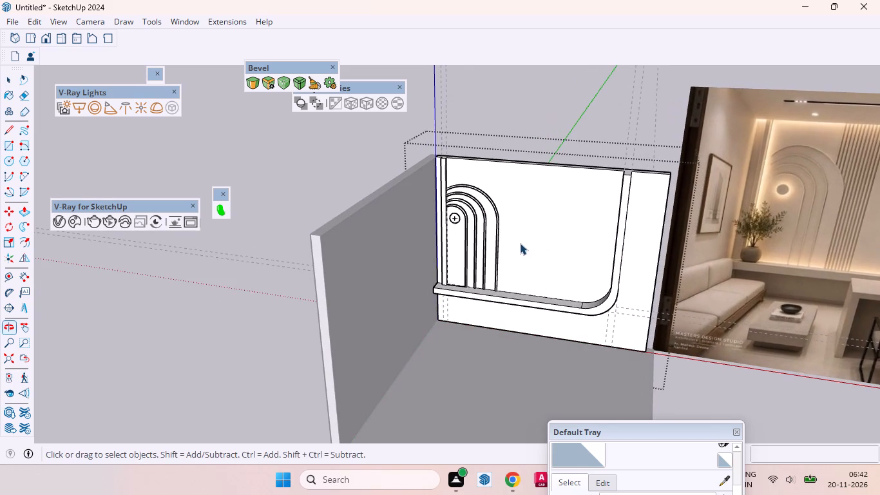
{"action": "left_click", "coordinate": [524, 237]}
{"action": "scroll", "coordinate": [524, 235], "scroll_direction": "up", "scroll_amount": 5}
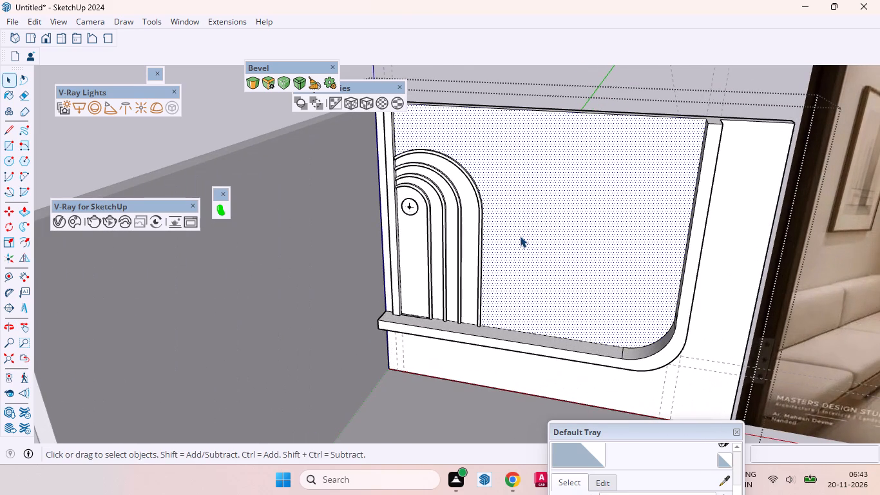
{"action": "key", "text": "t"}
{"action": "scroll", "coordinate": [520, 236], "scroll_direction": "up", "scroll_amount": 1}
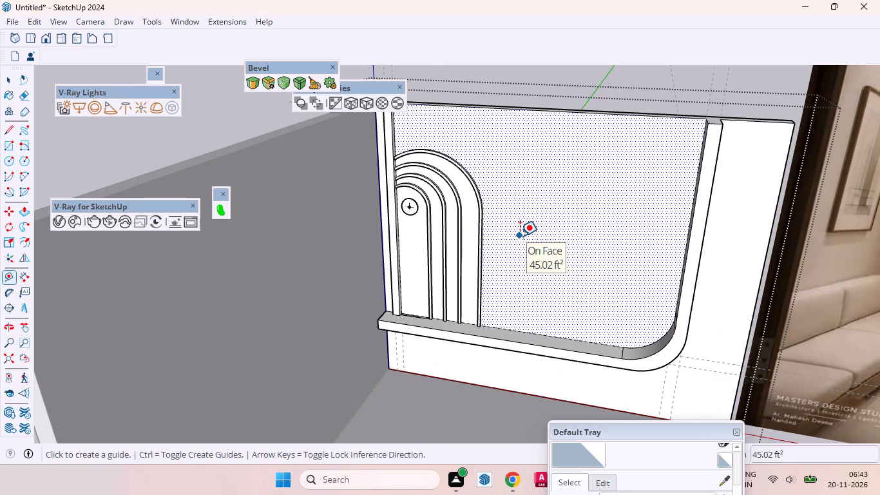
{"action": "scroll", "coordinate": [499, 251], "scroll_direction": "up", "scroll_amount": 14}
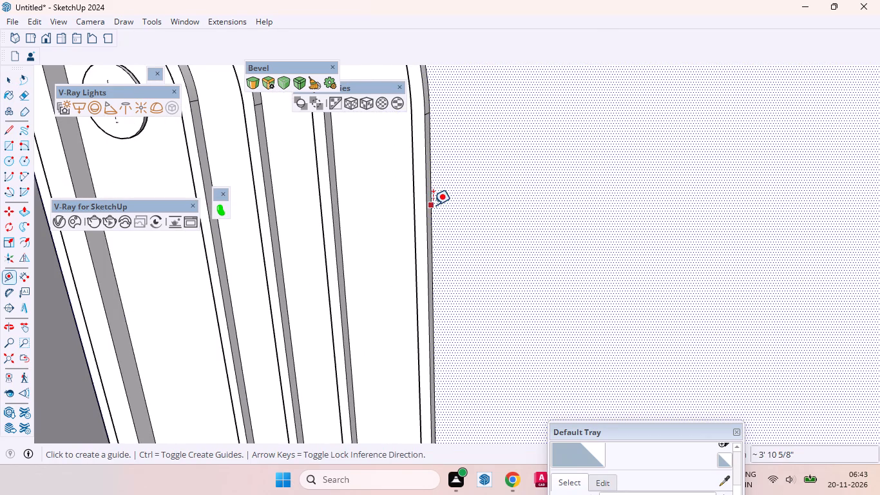
{"action": "left_click", "coordinate": [433, 205]}
{"action": "scroll", "coordinate": [499, 211], "scroll_direction": "down", "scroll_amount": 19}
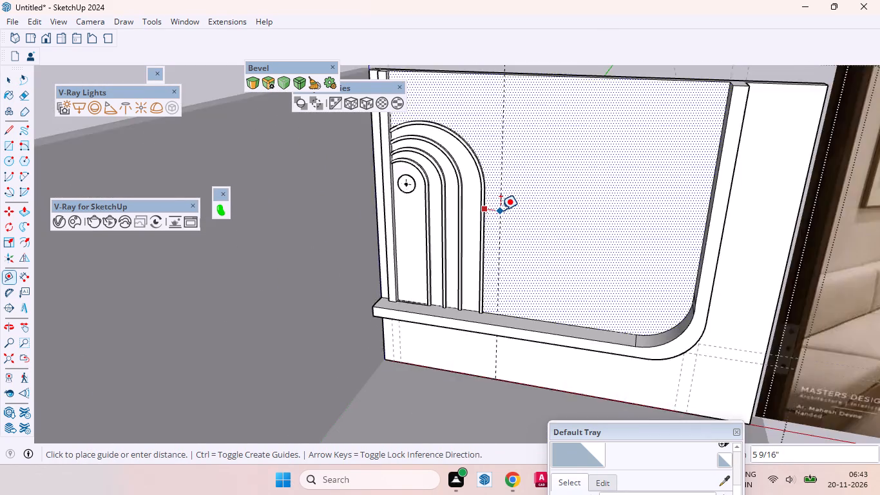
{"action": "scroll", "coordinate": [501, 210], "scroll_direction": "down", "scroll_amount": 7}
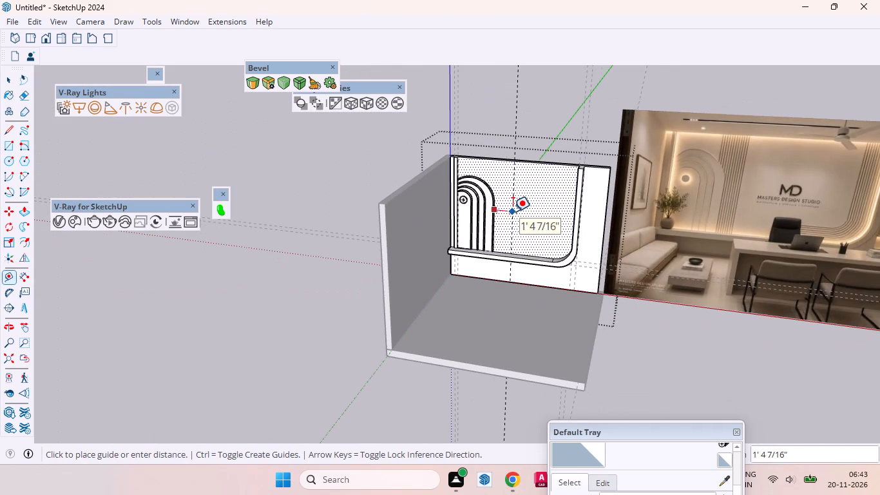
{"action": "middle_click_drag", "start_coordinate": [513, 211], "coordinate": [552, 205]}
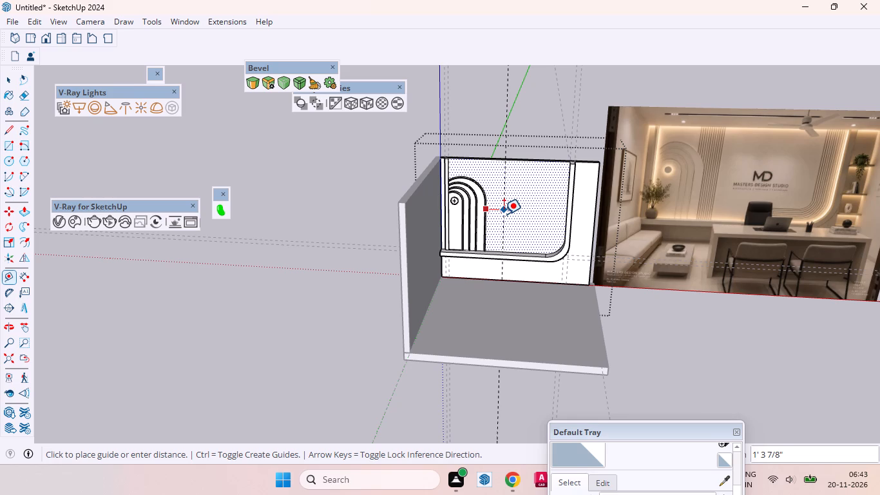
{"action": "left_click", "coordinate": [504, 214]}
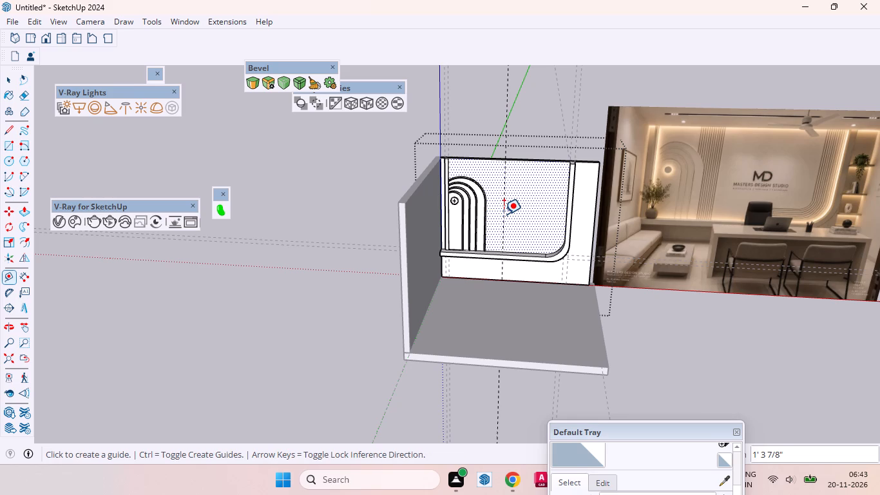
Place a second vertical guide about 1' 10 3/4" from the first, crossing the curved part of the arch.
{"action": "left_click", "coordinate": [503, 180]}
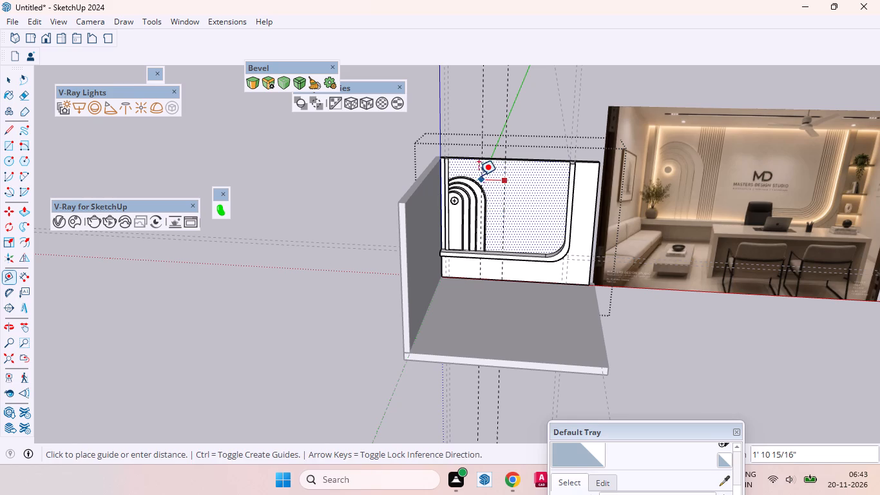
{"action": "scroll", "coordinate": [479, 173], "scroll_direction": "up", "scroll_amount": 7}
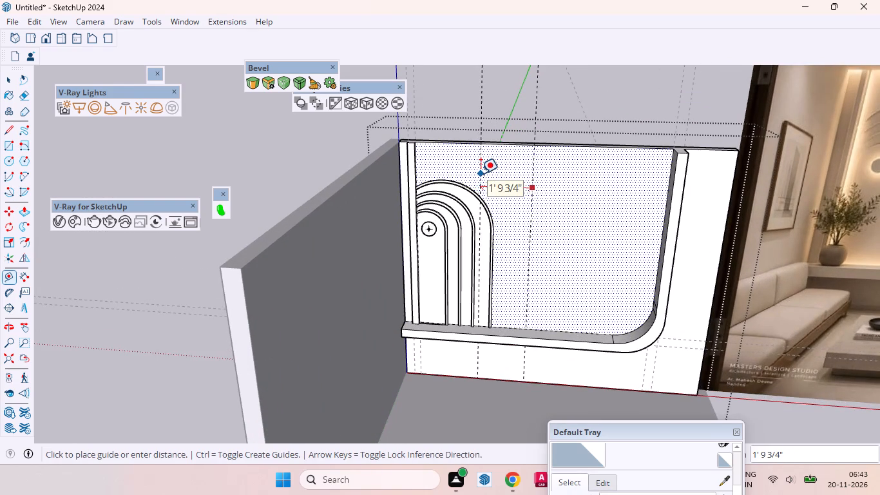
{"action": "scroll", "coordinate": [481, 173], "scroll_direction": "down", "scroll_amount": 5}
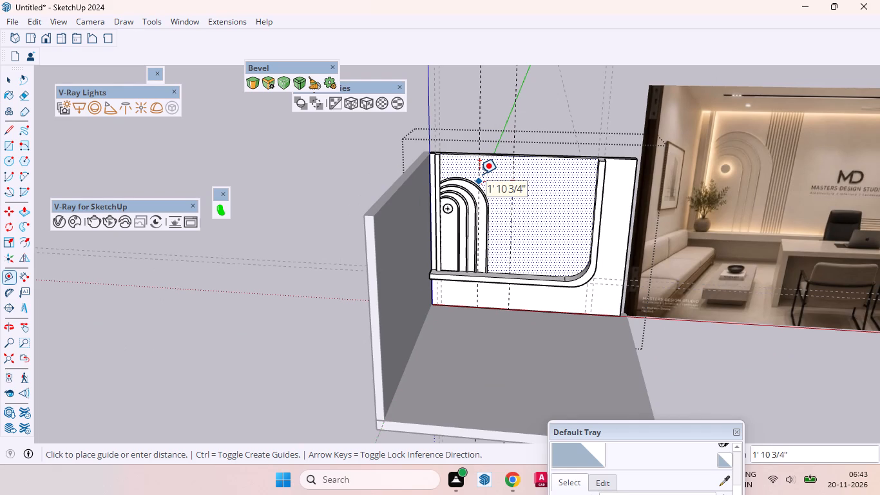
{"action": "left_click", "coordinate": [479, 174]}
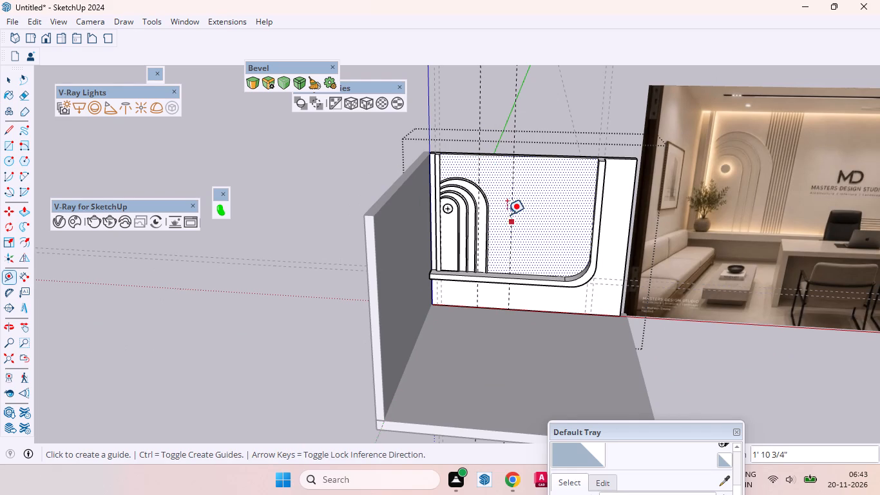
{"action": "key", "text": "space"}
Draw a vertical line about 1' 9 1/2" long along the guide, from the outermost arch rib's curve up to the wall panel's top edge.
{"action": "key", "text": "l"}
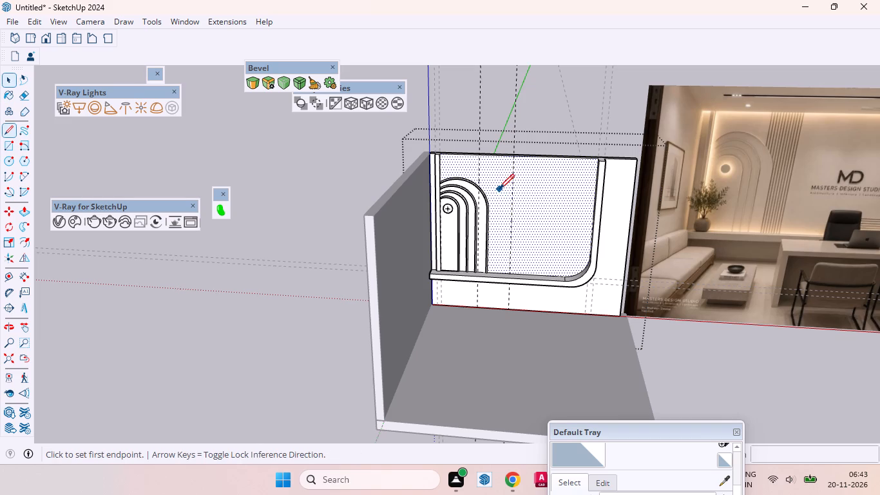
{"action": "scroll", "coordinate": [488, 180], "scroll_direction": "up", "scroll_amount": 9}
{"action": "middle_click_drag", "start_coordinate": [508, 162], "coordinate": [488, 245]}
{"action": "scroll", "coordinate": [477, 194], "scroll_direction": "up", "scroll_amount": 6}
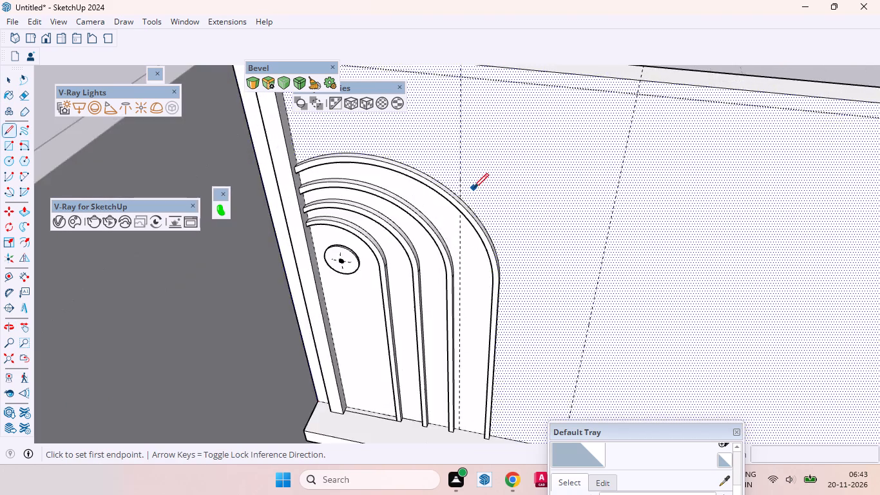
{"action": "scroll", "coordinate": [473, 188], "scroll_direction": "up", "scroll_amount": 6}
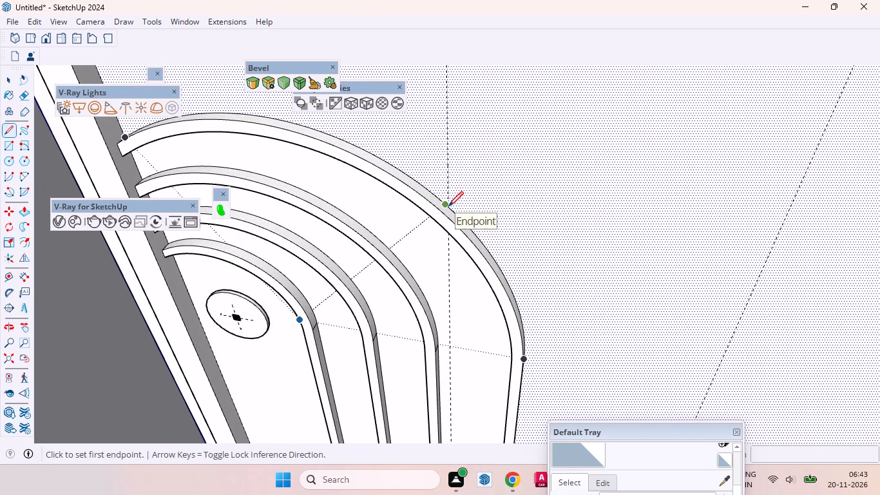
{"action": "scroll", "coordinate": [448, 206], "scroll_direction": "up", "scroll_amount": 12}
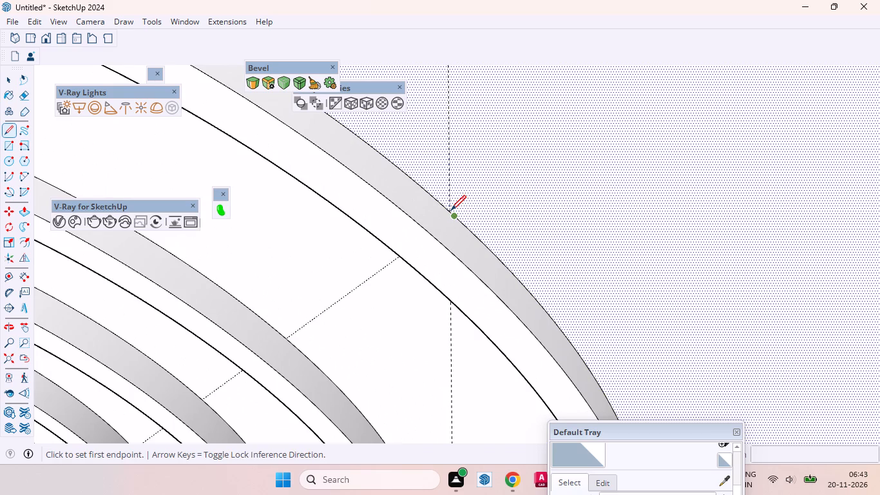
{"action": "left_click", "coordinate": [451, 210]}
{"action": "key", "text": "space"}
{"action": "key", "text": "l"}
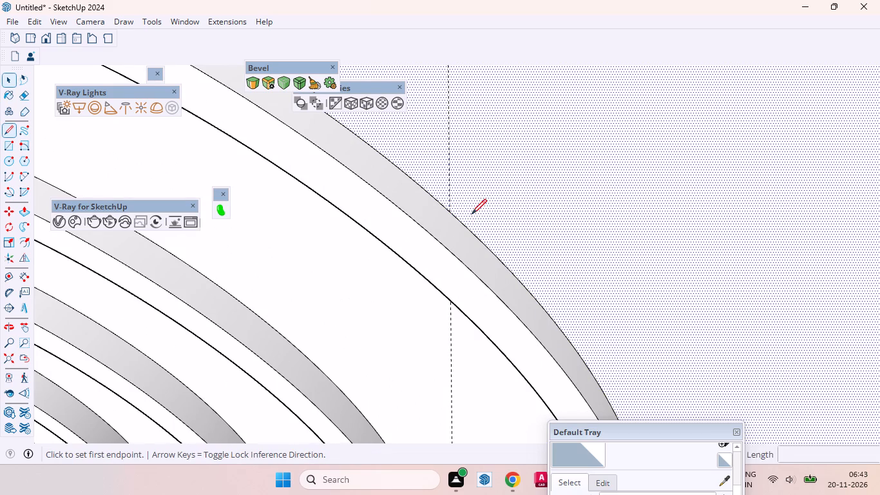
{"action": "scroll", "coordinate": [450, 188], "scroll_direction": "up", "scroll_amount": 4}
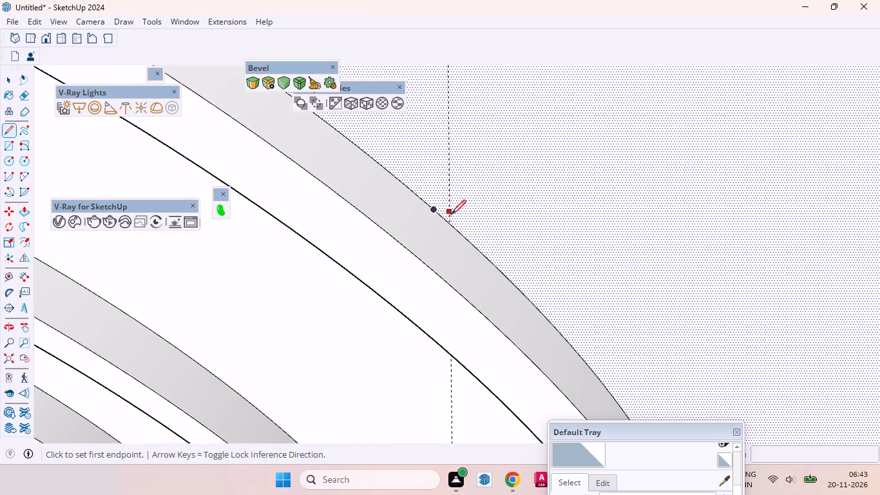
{"action": "left_click", "coordinate": [450, 222]}
{"action": "scroll", "coordinate": [455, 160], "scroll_direction": "down", "scroll_amount": 10}
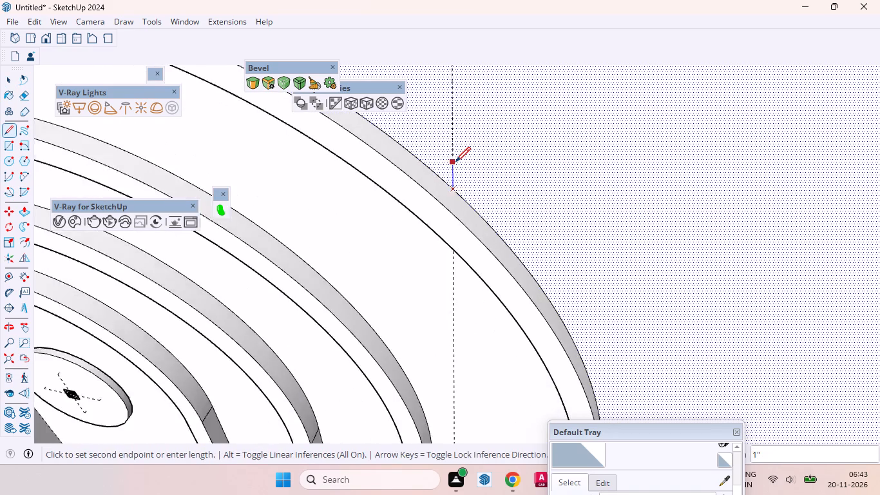
{"action": "scroll", "coordinate": [455, 162], "scroll_direction": "down", "scroll_amount": 20}
{"action": "scroll", "coordinate": [455, 162], "scroll_direction": "down", "scroll_amount": 3}
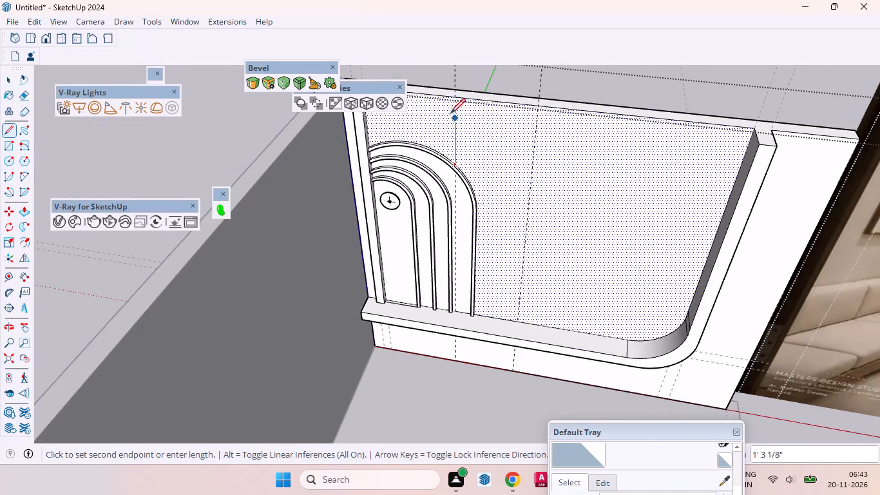
{"action": "left_click", "coordinate": [454, 96]}
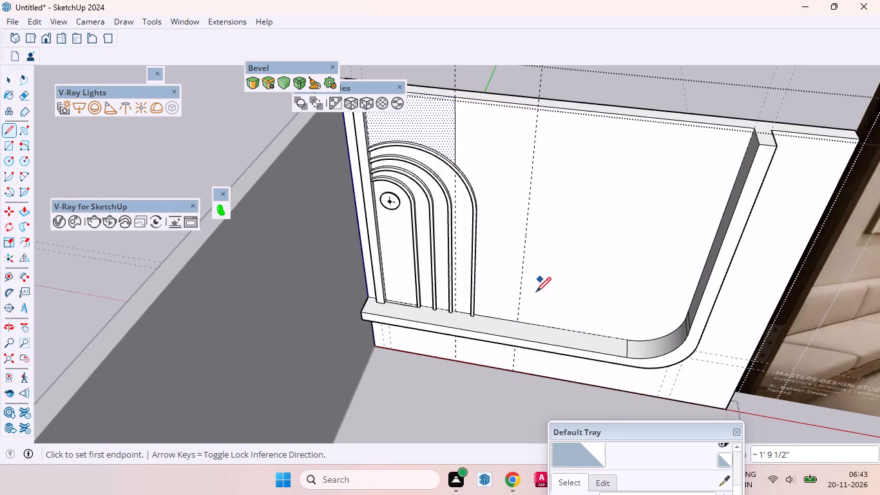
Draw a 7' vertical line along the other guide, from the ledge up to the wall panel's top edge.
{"action": "left_click_drag", "start_coordinate": [519, 318], "coordinate": [520, 298]}
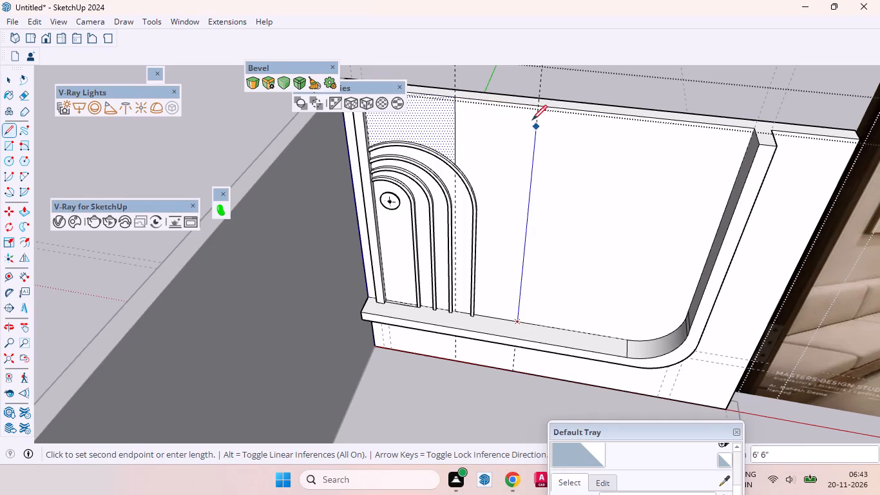
{"action": "left_click", "coordinate": [538, 107]}
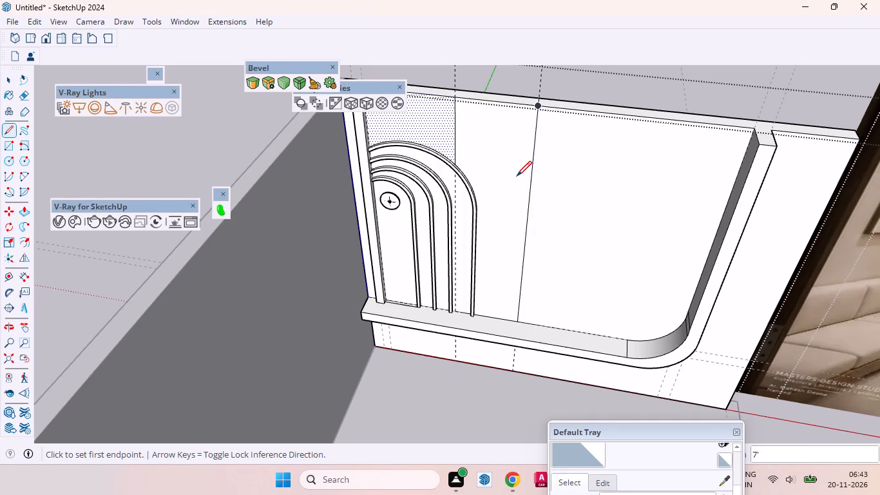
Select the strip face between the two vertical lines and bring up the 1001bit tool set.
{"action": "key", "text": "space"}
{"action": "left_click", "coordinate": [514, 168]}
{"action": "scroll", "coordinate": [468, 257], "scroll_direction": "down", "scroll_amount": 11}
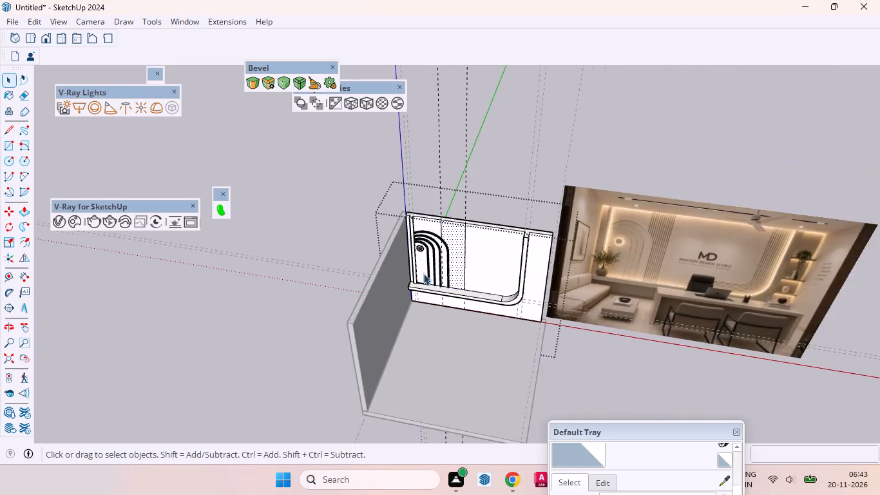
{"action": "scroll", "coordinate": [423, 273], "scroll_direction": "down", "scroll_amount": 1}
{"action": "middle_click_drag", "start_coordinate": [423, 272], "coordinate": [470, 148]}
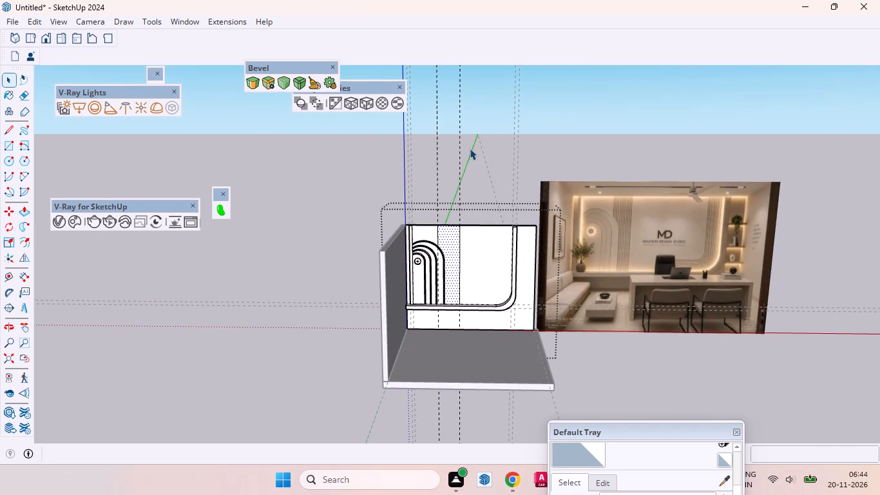
{"action": "right_click", "coordinate": [325, 22]}
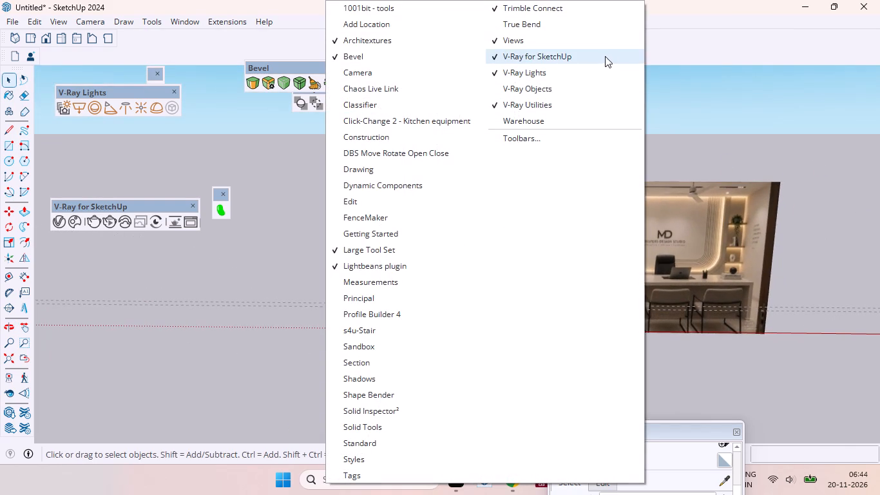
{"action": "left_click", "coordinate": [397, 8]}
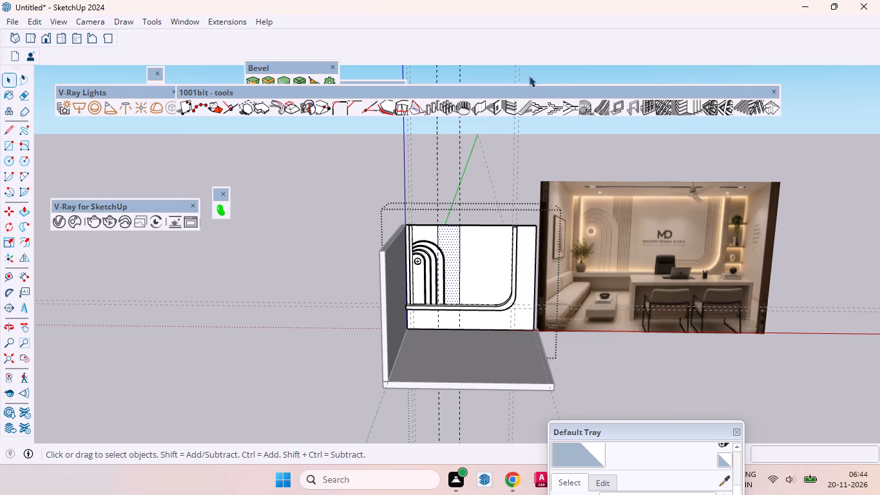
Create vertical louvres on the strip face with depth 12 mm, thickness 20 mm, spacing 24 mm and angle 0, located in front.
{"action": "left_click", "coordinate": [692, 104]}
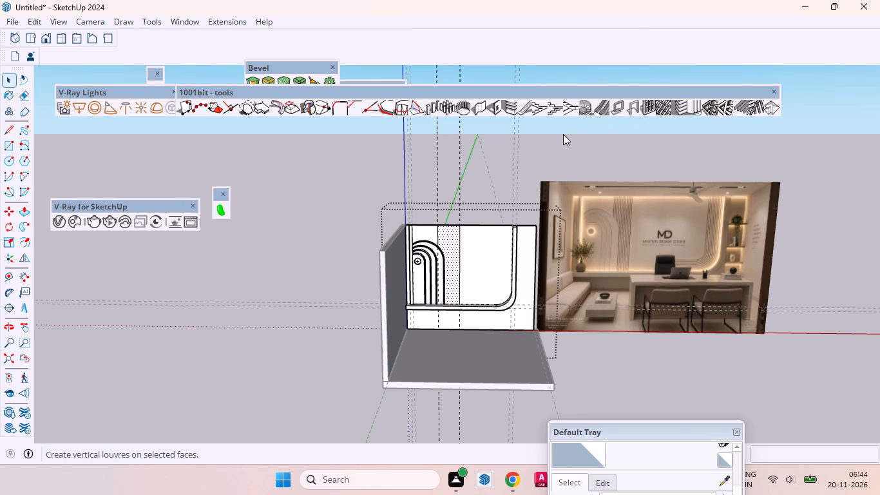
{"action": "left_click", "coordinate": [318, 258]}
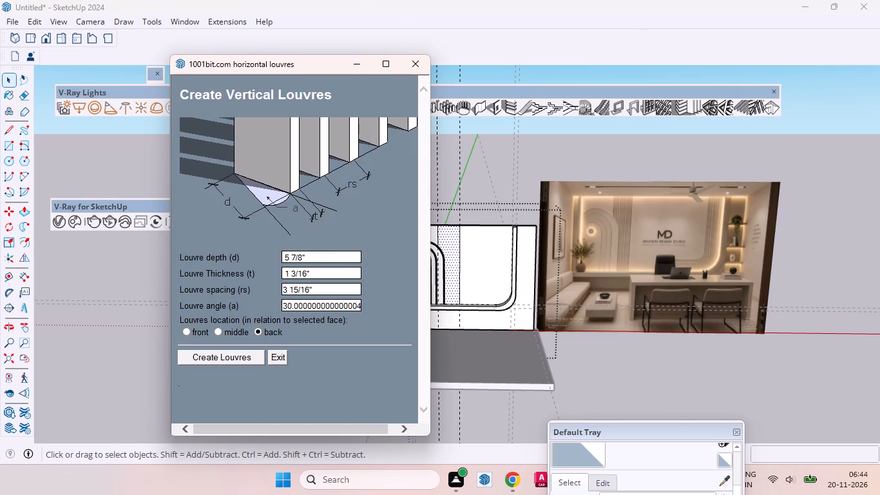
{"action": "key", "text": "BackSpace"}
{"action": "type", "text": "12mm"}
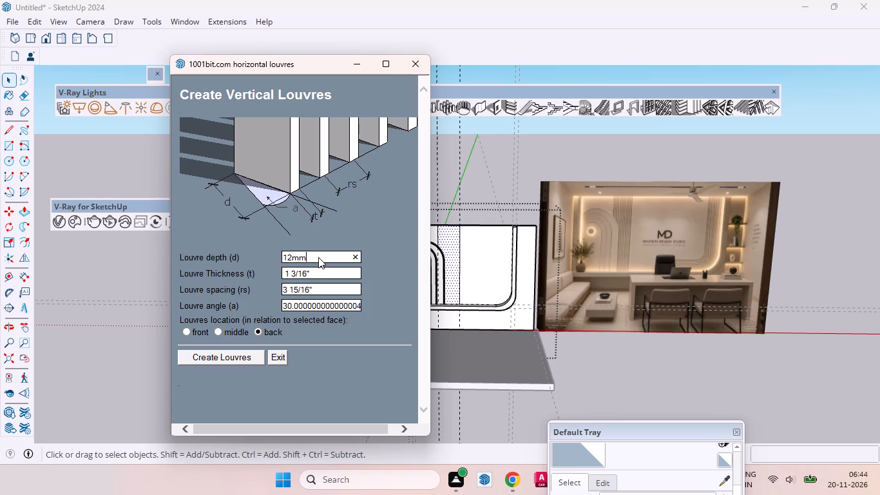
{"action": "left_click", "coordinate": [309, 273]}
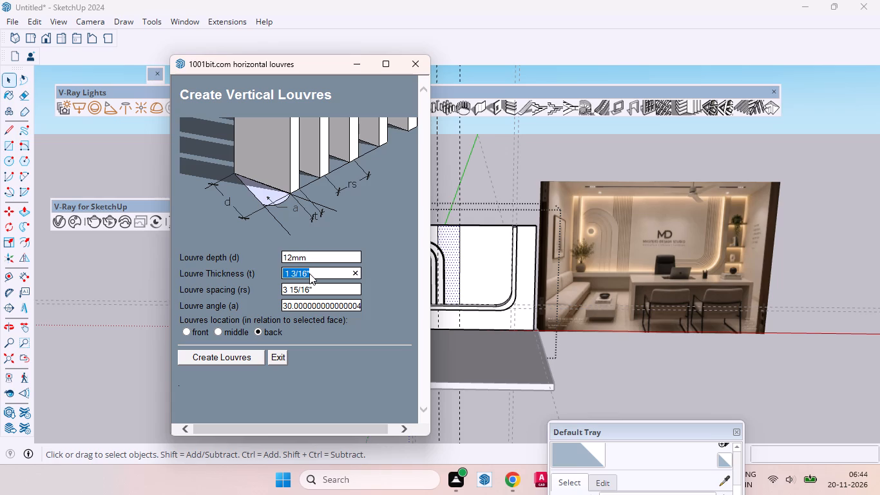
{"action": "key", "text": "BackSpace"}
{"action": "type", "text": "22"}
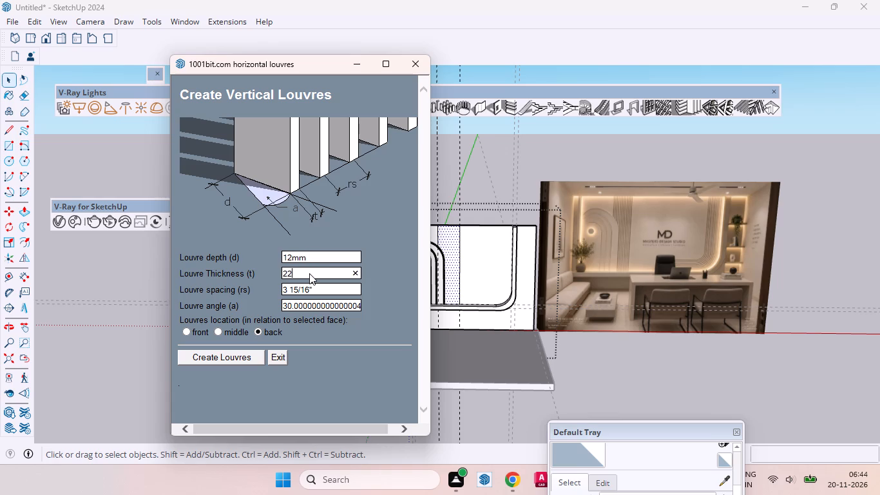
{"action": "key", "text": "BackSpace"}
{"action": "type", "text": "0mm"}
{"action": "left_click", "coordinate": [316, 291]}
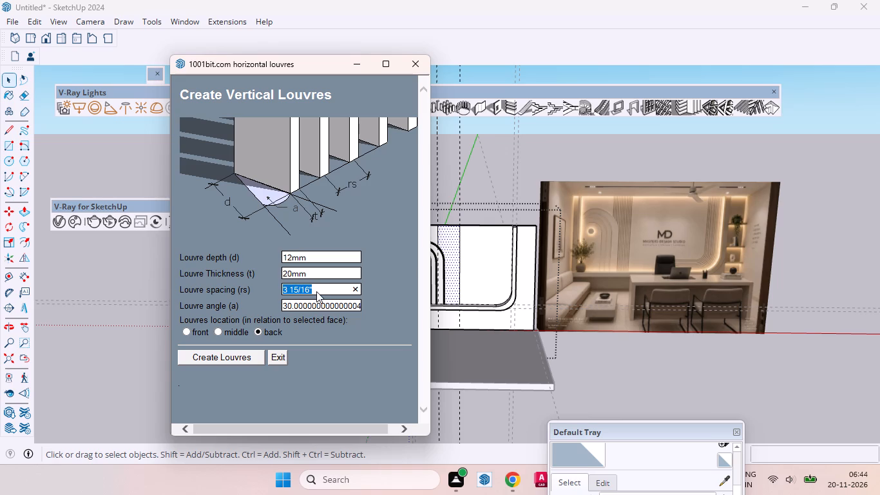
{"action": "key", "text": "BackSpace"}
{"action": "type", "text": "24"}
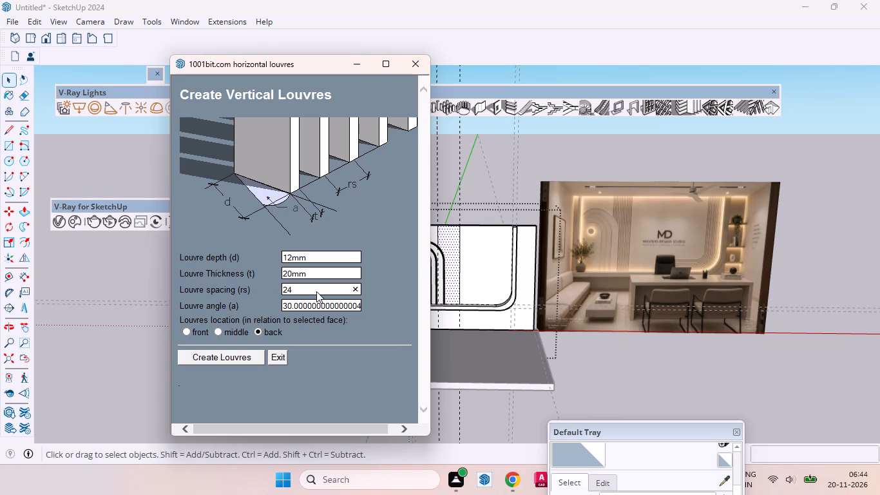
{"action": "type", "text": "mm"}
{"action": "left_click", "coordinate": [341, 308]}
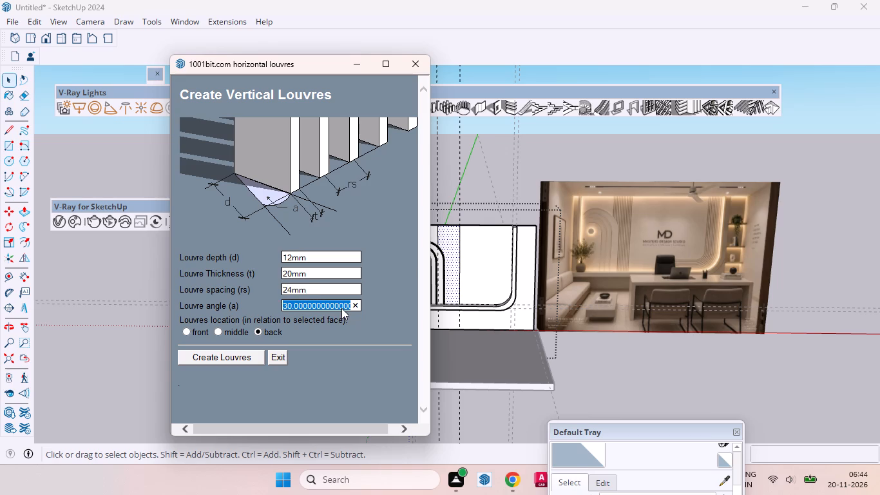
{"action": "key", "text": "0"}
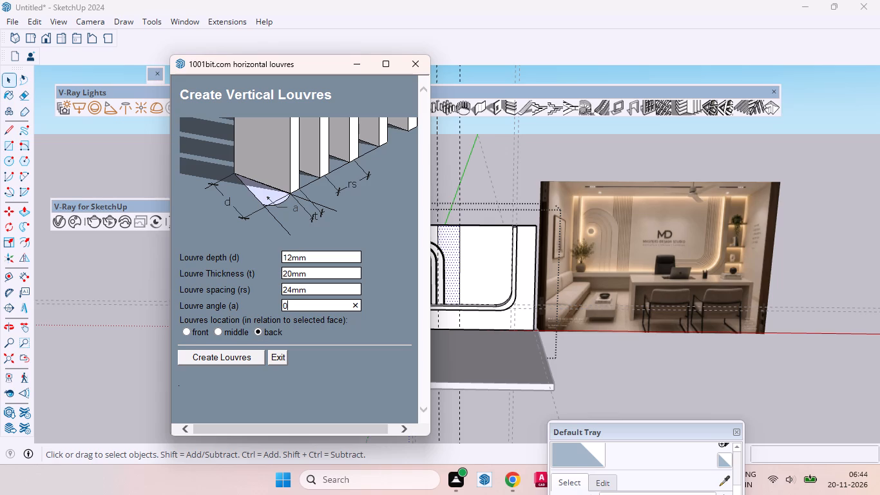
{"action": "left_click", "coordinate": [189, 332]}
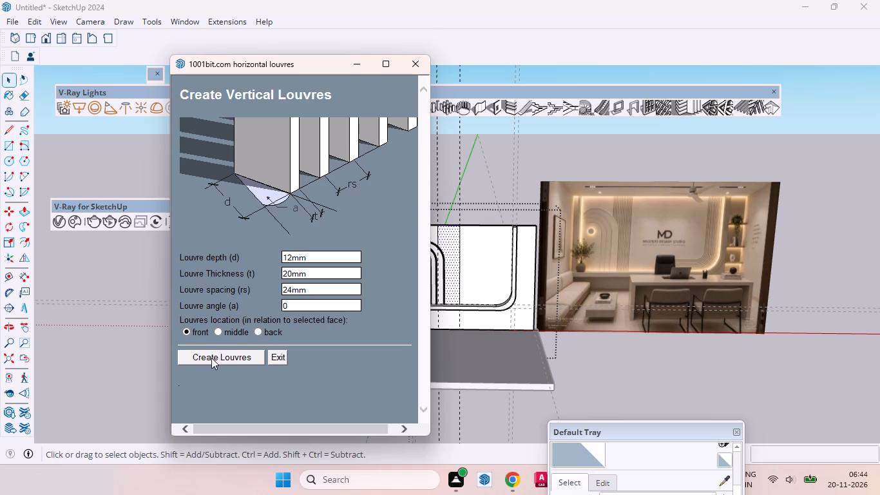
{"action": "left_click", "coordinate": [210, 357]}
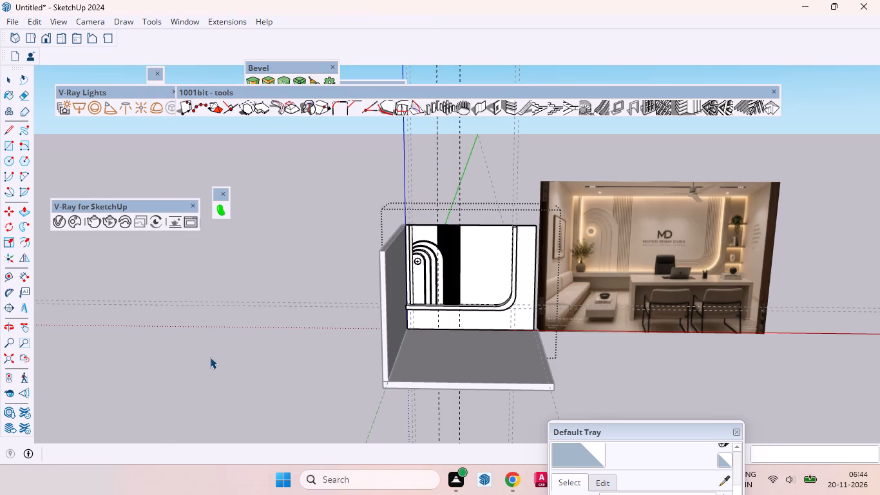
Examine the louvres on the strip up close and compare their density with the fluted strip in the reference picture.
{"action": "scroll", "coordinate": [446, 235], "scroll_direction": "up", "scroll_amount": 20}
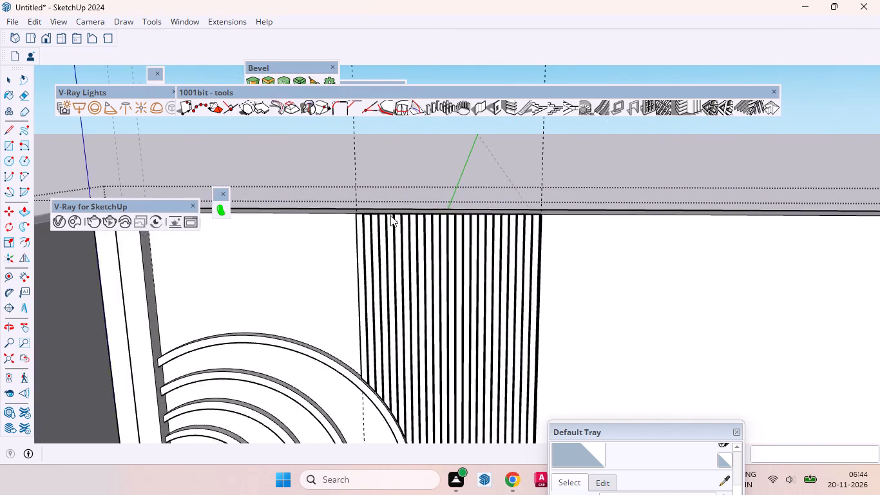
{"action": "scroll", "coordinate": [390, 215], "scroll_direction": "up", "scroll_amount": 17}
{"action": "middle_click_drag", "start_coordinate": [342, 224], "coordinate": [426, 195]}
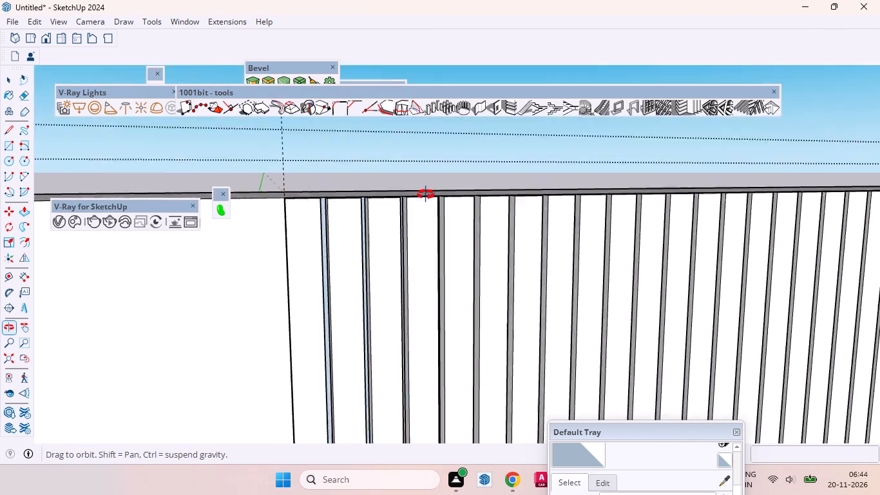
{"action": "middle_click_drag", "start_coordinate": [426, 195], "coordinate": [372, 243]}
{"action": "scroll", "coordinate": [372, 248], "scroll_direction": "up", "scroll_amount": 1}
{"action": "scroll", "coordinate": [370, 235], "scroll_direction": "down", "scroll_amount": 20}
{"action": "scroll", "coordinate": [370, 235], "scroll_direction": "down", "scroll_amount": 4}
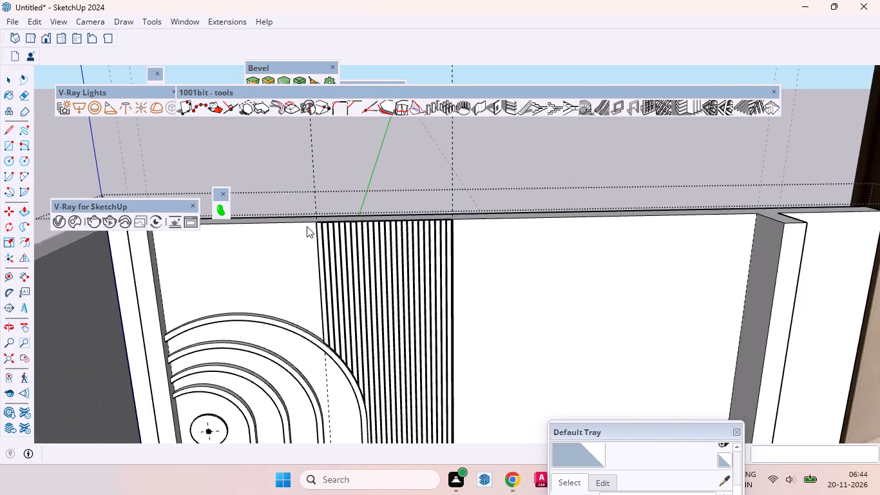
{"action": "scroll", "coordinate": [307, 226], "scroll_direction": "down", "scroll_amount": 12}
{"action": "scroll", "coordinate": [331, 220], "scroll_direction": "down", "scroll_amount": 9}
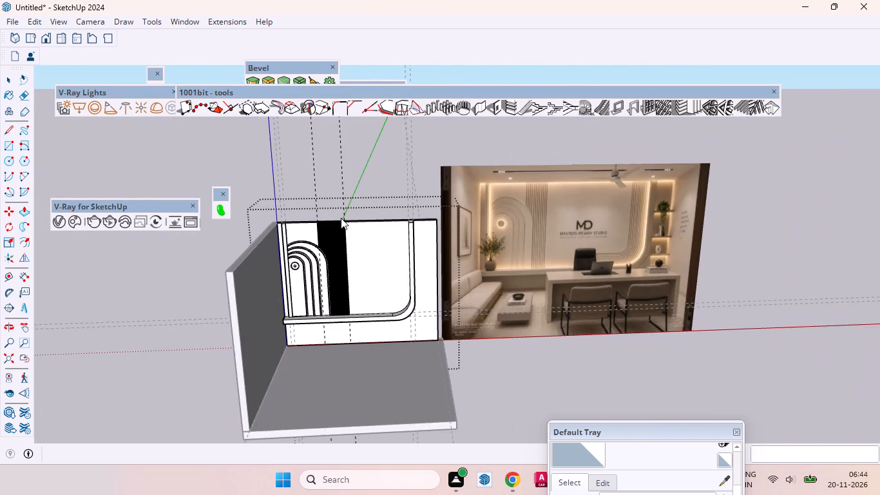
{"action": "scroll", "coordinate": [343, 217], "scroll_direction": "down", "scroll_amount": 4}
{"action": "scroll", "coordinate": [355, 225], "scroll_direction": "up", "scroll_amount": 3}
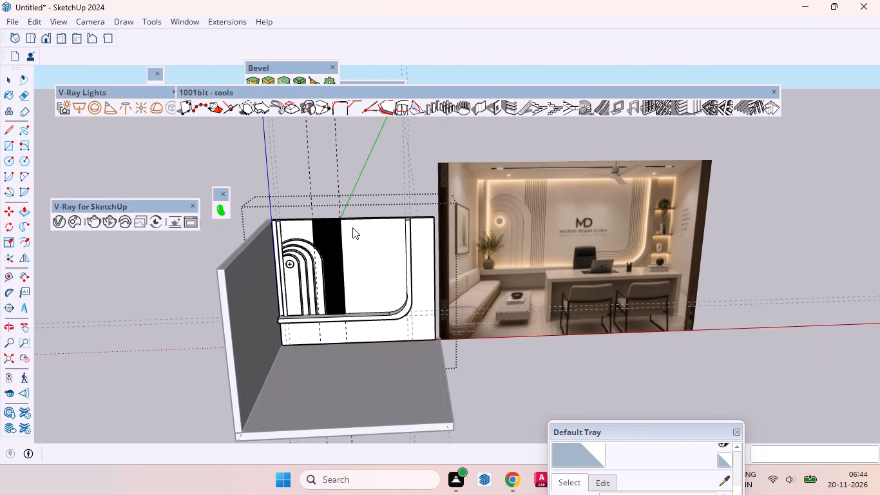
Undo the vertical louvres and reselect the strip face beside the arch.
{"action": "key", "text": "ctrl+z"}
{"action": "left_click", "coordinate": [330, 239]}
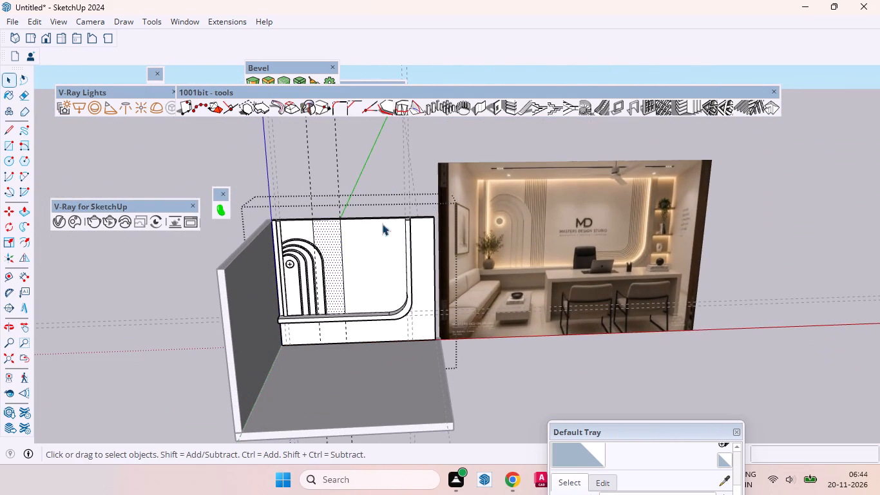
Create vertical louvres on the strip face with 1/2" depth, 13/16" thickness, 26 mm spacing and angle 0, located in front.
{"action": "left_click", "coordinate": [699, 100]}
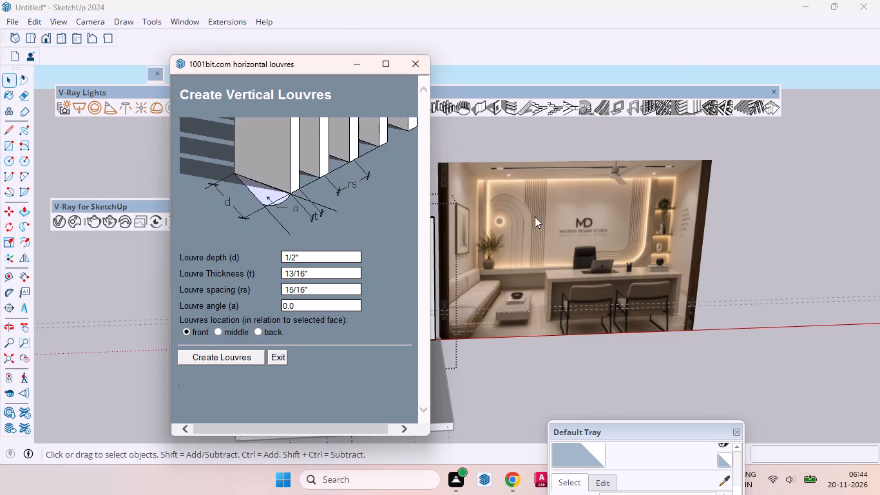
{"action": "left_click", "coordinate": [315, 291]}
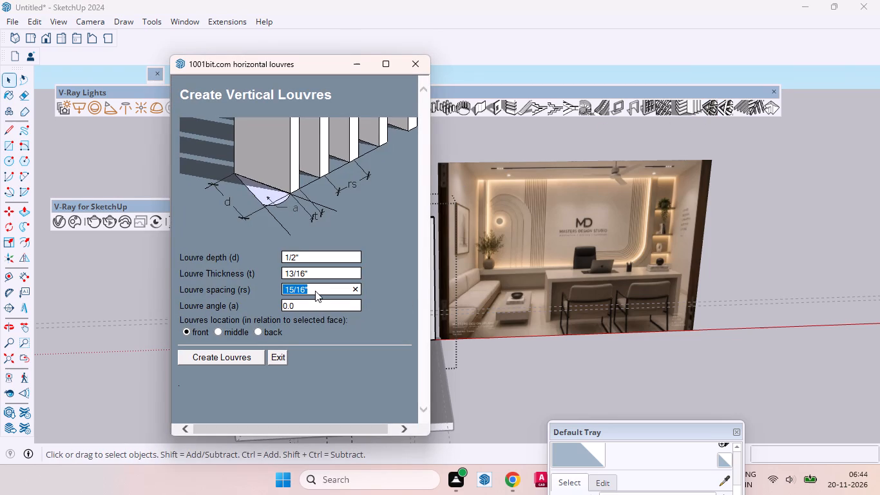
{"action": "type", "text": "26mm"}
{"action": "left_click", "coordinate": [221, 356]}
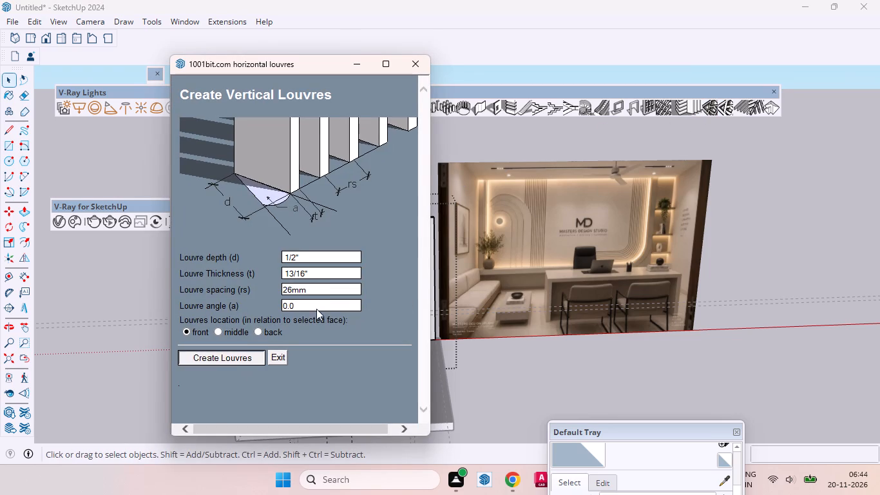
Open the louvre group for editing and select the narrow, open-sided last louvre at the strip's edge beside the large plain panel.
{"action": "scroll", "coordinate": [341, 260], "scroll_direction": "up", "scroll_amount": 14}
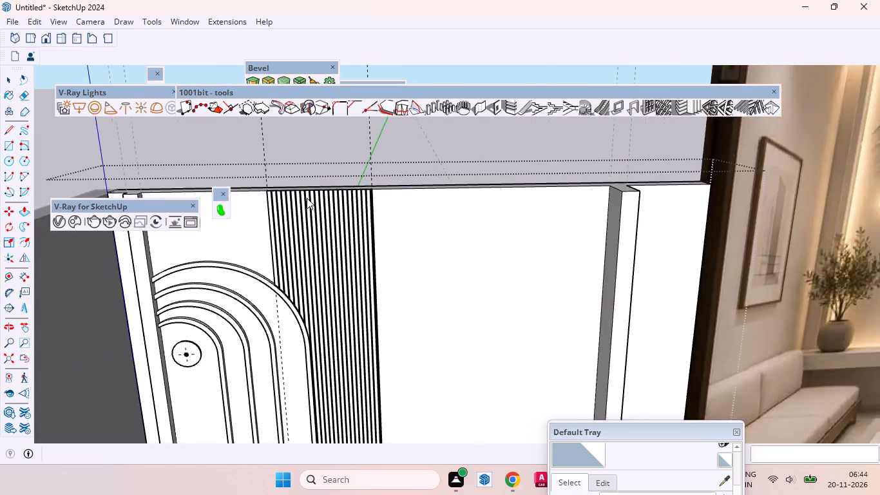
{"action": "scroll", "coordinate": [307, 198], "scroll_direction": "up", "scroll_amount": 4}
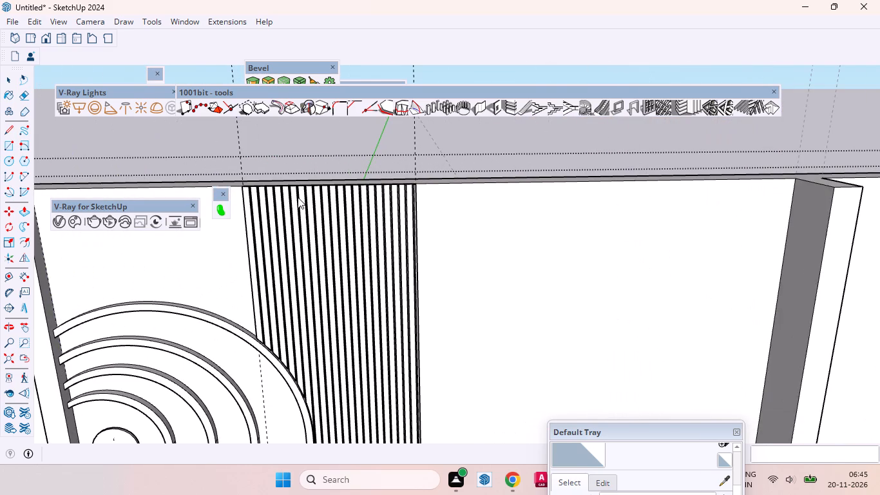
{"action": "scroll", "coordinate": [317, 204], "scroll_direction": "up", "scroll_amount": 4}
{"action": "scroll", "coordinate": [495, 155], "scroll_direction": "up", "scroll_amount": 9}
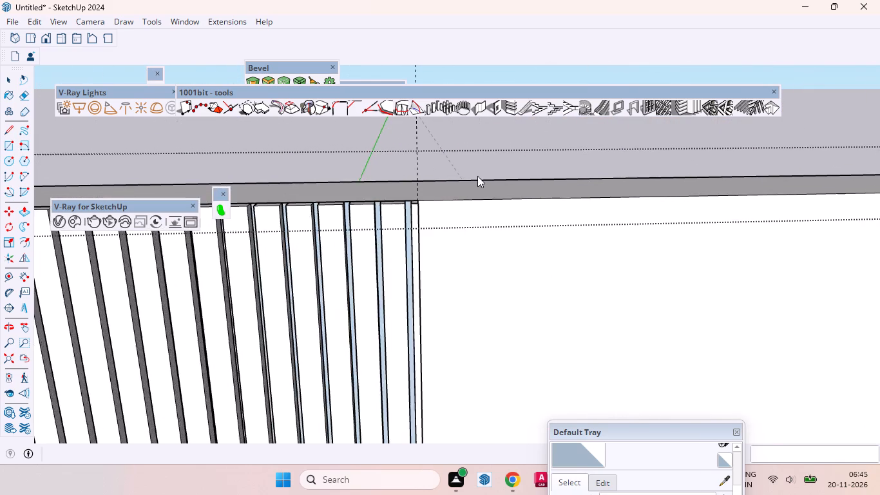
{"action": "scroll", "coordinate": [477, 176], "scroll_direction": "up", "scroll_amount": 3}
{"action": "middle_click_drag", "start_coordinate": [449, 198], "coordinate": [332, 282]}
{"action": "scroll", "coordinate": [347, 200], "scroll_direction": "up", "scroll_amount": 1}
{"action": "scroll", "coordinate": [347, 199], "scroll_direction": "down", "scroll_amount": 1}
{"action": "scroll", "coordinate": [348, 197], "scroll_direction": "up", "scroll_amount": 1}
{"action": "scroll", "coordinate": [350, 193], "scroll_direction": "down", "scroll_amount": 1}
{"action": "scroll", "coordinate": [329, 279], "scroll_direction": "up", "scroll_amount": 3}
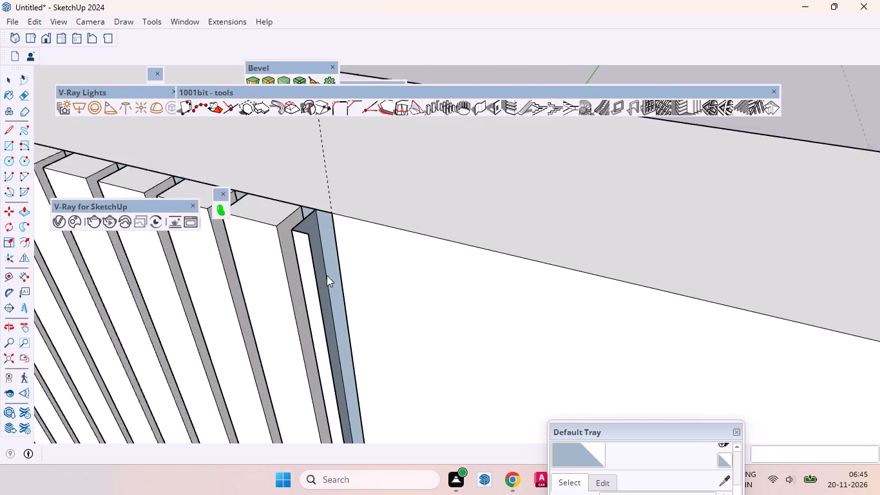
{"action": "scroll", "coordinate": [327, 275], "scroll_direction": "up", "scroll_amount": 4}
{"action": "left_click", "coordinate": [318, 253]}
{"action": "double_click", "coordinate": [316, 253]}
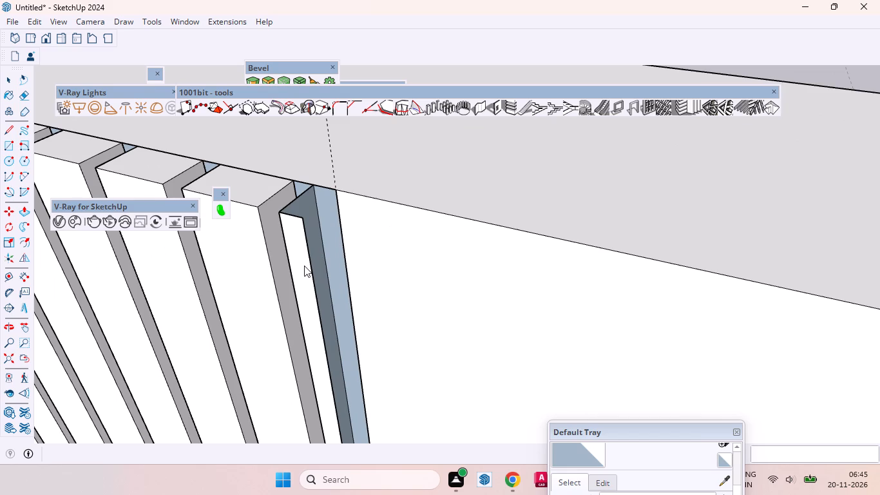
{"action": "key", "text": "space"}
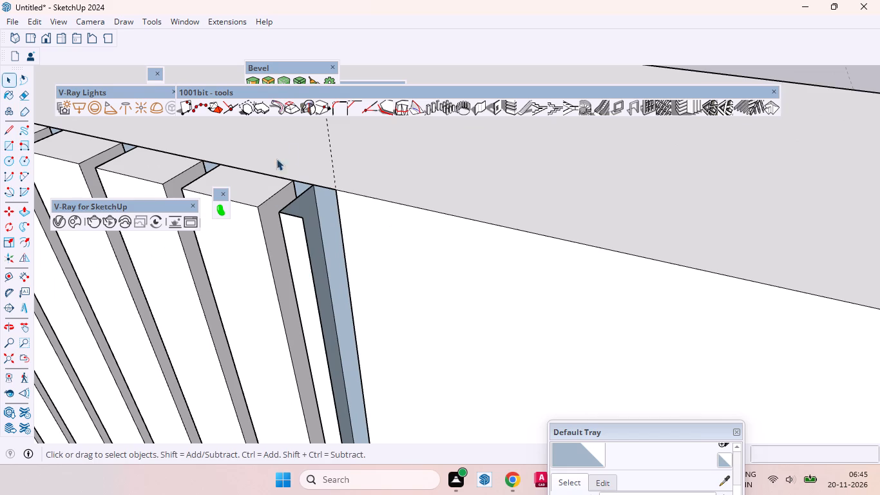
{"action": "double_click", "coordinate": [307, 224]}
{"action": "left_click", "coordinate": [313, 227]}
Close the open side of the last louvre with a 1/2" by 7' rectangle from its bottom front corner to its top rear corner.
{"action": "scroll", "coordinate": [348, 131], "scroll_direction": "down", "scroll_amount": 3}
{"action": "scroll", "coordinate": [348, 131], "scroll_direction": "up", "scroll_amount": 1}
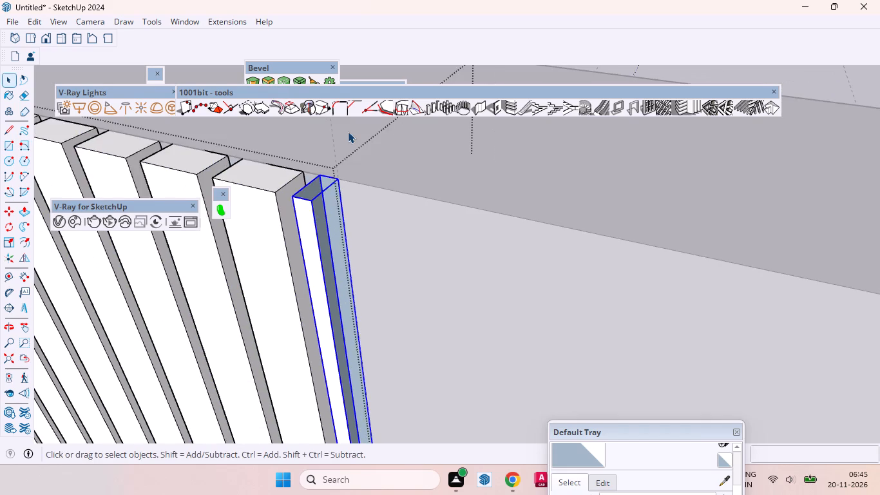
{"action": "scroll", "coordinate": [349, 131], "scroll_direction": "down", "scroll_amount": 7}
{"action": "key", "text": "r"}
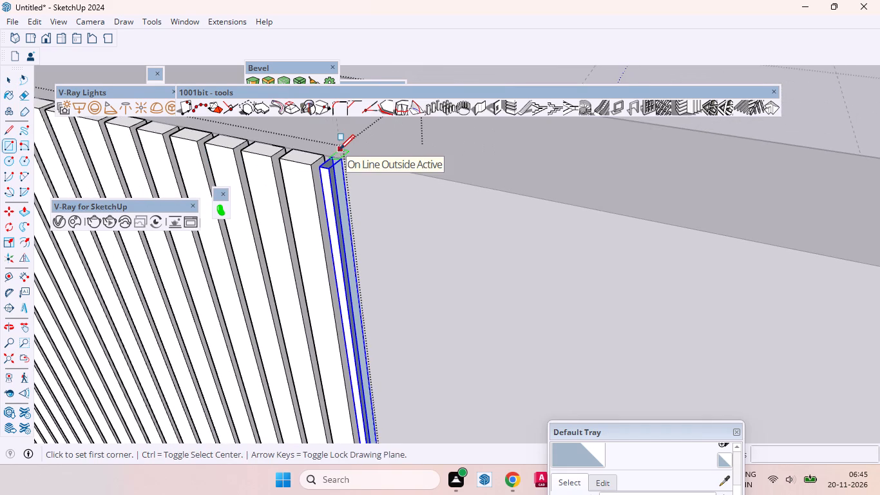
{"action": "scroll", "coordinate": [340, 150], "scroll_direction": "down", "scroll_amount": 20}
{"action": "scroll", "coordinate": [340, 150], "scroll_direction": "down", "scroll_amount": 11}
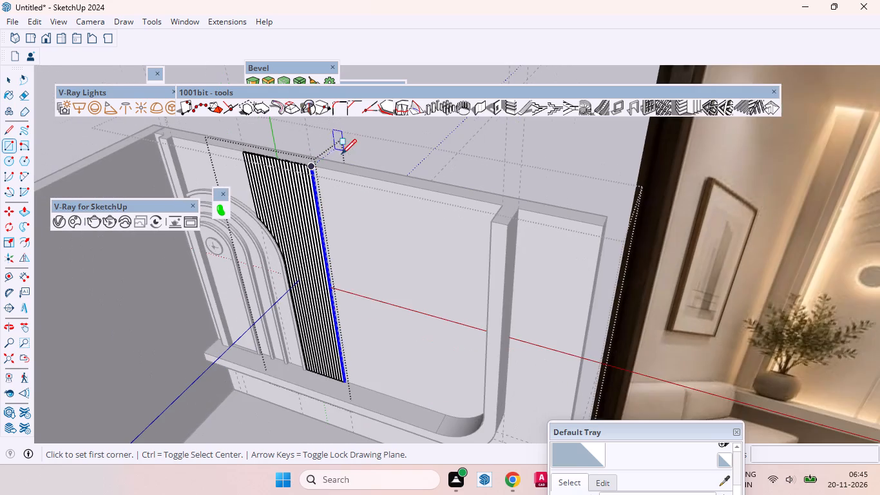
{"action": "scroll", "coordinate": [399, 192], "scroll_direction": "down", "scroll_amount": 4}
{"action": "scroll", "coordinate": [376, 356], "scroll_direction": "up", "scroll_amount": 15}
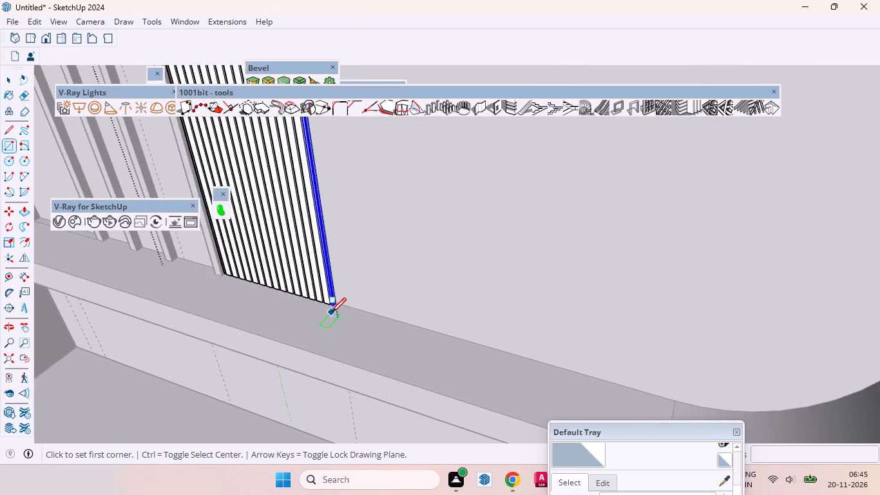
{"action": "scroll", "coordinate": [331, 313], "scroll_direction": "up", "scroll_amount": 20}
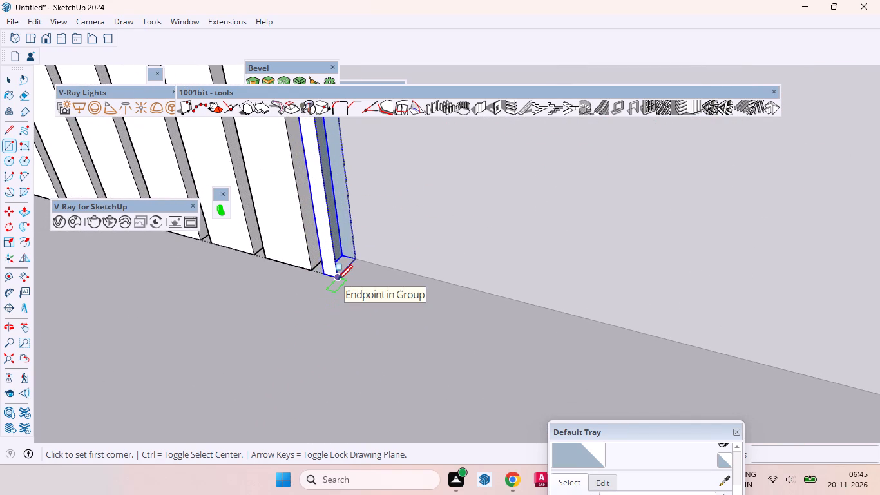
{"action": "left_click", "coordinate": [338, 280]}
{"action": "scroll", "coordinate": [355, 222], "scroll_direction": "down", "scroll_amount": 3}
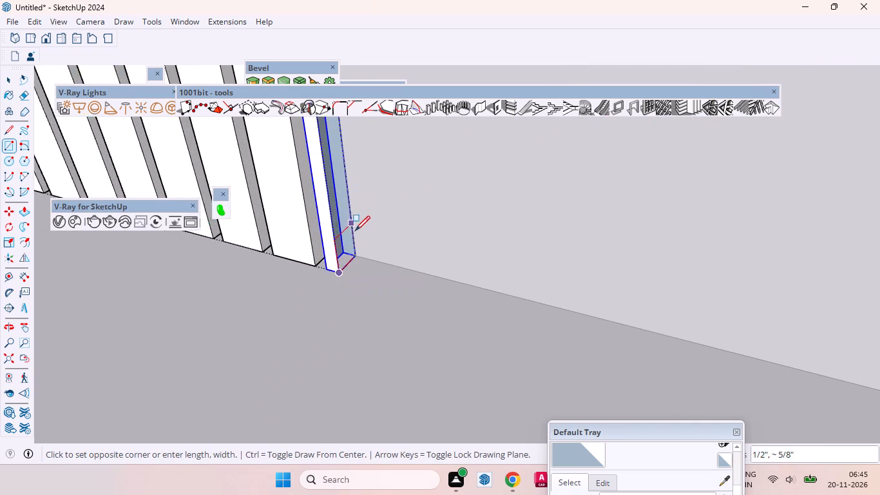
{"action": "scroll", "coordinate": [355, 231], "scroll_direction": "down", "scroll_amount": 20}
{"action": "scroll", "coordinate": [355, 231], "scroll_direction": "down", "scroll_amount": 13}
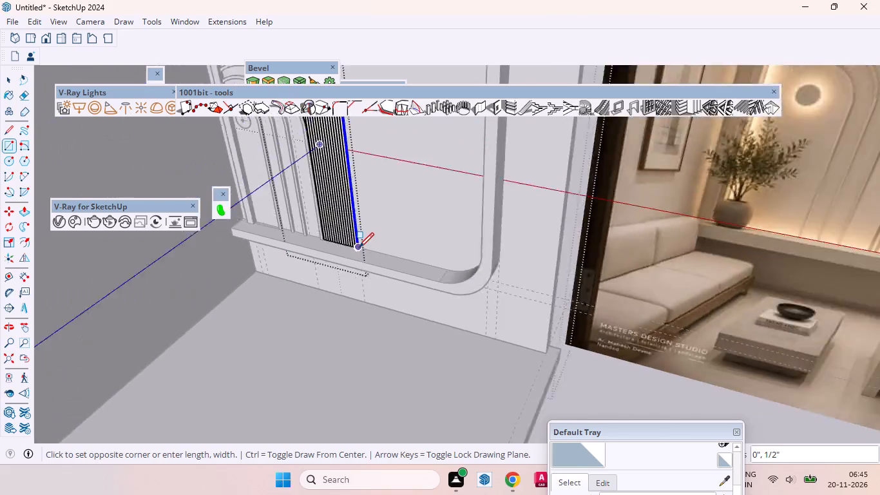
{"action": "scroll", "coordinate": [359, 247], "scroll_direction": "down", "scroll_amount": 6}
{"action": "scroll", "coordinate": [359, 247], "scroll_direction": "up", "scroll_amount": 1}
{"action": "scroll", "coordinate": [359, 247], "scroll_direction": "down", "scroll_amount": 5}
{"action": "scroll", "coordinate": [362, 179], "scroll_direction": "up", "scroll_amount": 10}
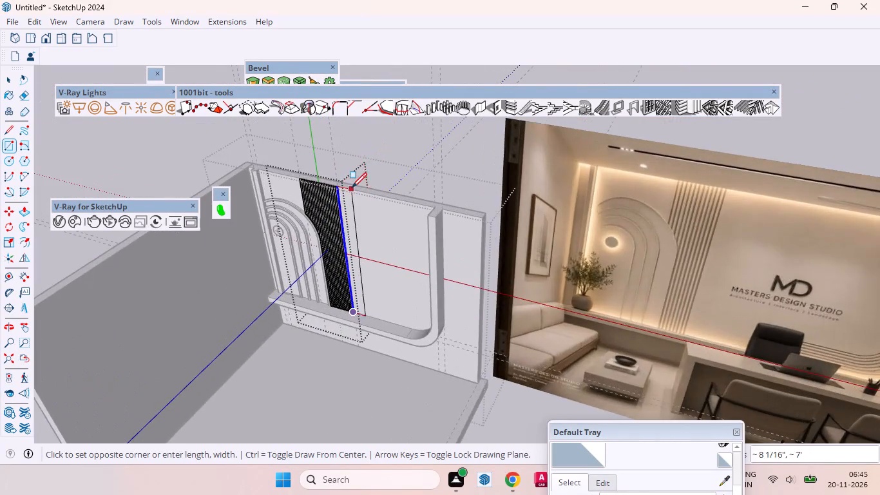
{"action": "scroll", "coordinate": [352, 188], "scroll_direction": "up", "scroll_amount": 20}
{"action": "scroll", "coordinate": [352, 188], "scroll_direction": "up", "scroll_amount": 6}
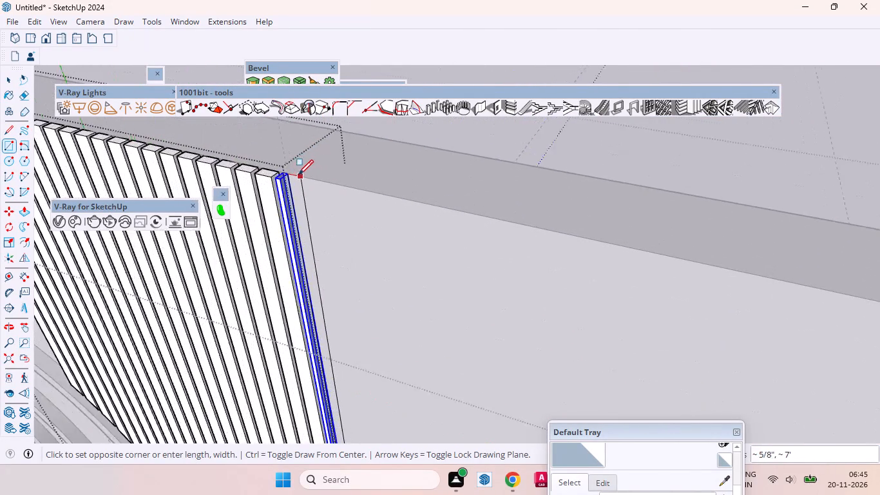
{"action": "scroll", "coordinate": [298, 175], "scroll_direction": "up", "scroll_amount": 7}
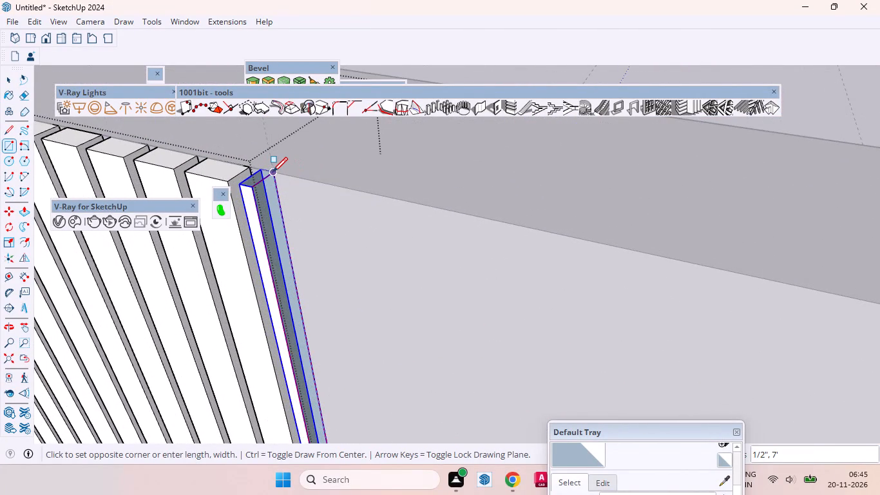
{"action": "left_click", "coordinate": [274, 172]}
Cap the open top of the last louvre with a rectangle about 1/4" by 1/2" and leave the louvre group.
{"action": "middle_click_drag", "start_coordinate": [283, 195], "coordinate": [376, 204]}
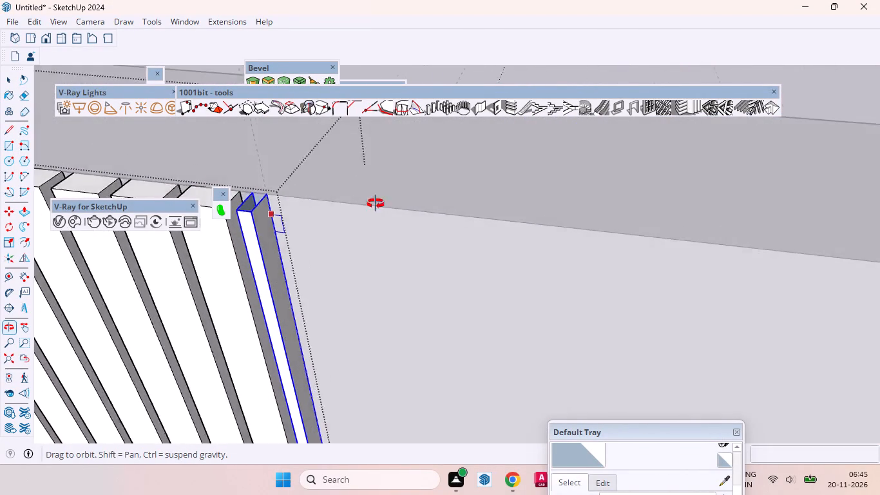
{"action": "middle_click_drag", "start_coordinate": [376, 204], "coordinate": [417, 216]}
{"action": "scroll", "coordinate": [244, 235], "scroll_direction": "up", "scroll_amount": 7}
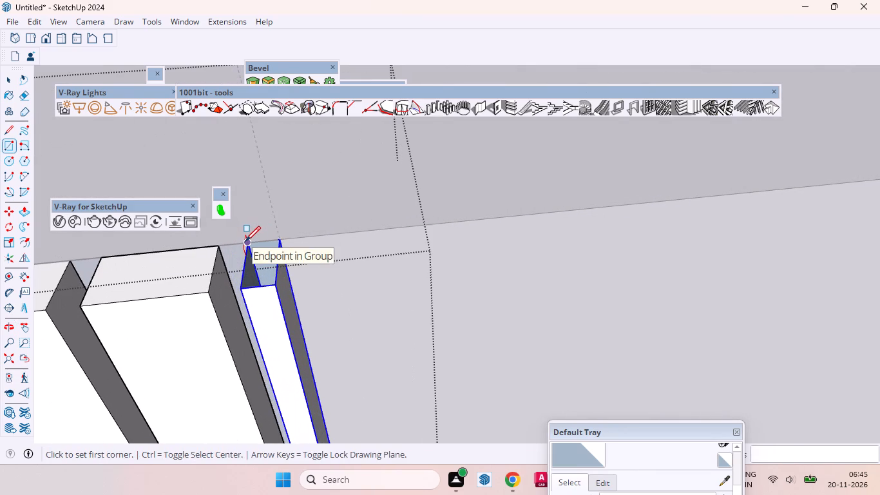
{"action": "left_click", "coordinate": [245, 241]}
{"action": "left_click", "coordinate": [273, 285]}
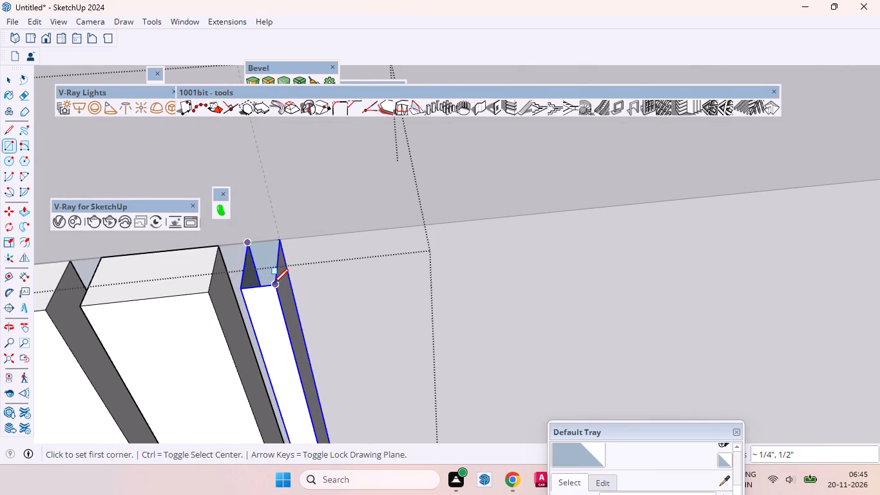
{"action": "key", "text": "space"}
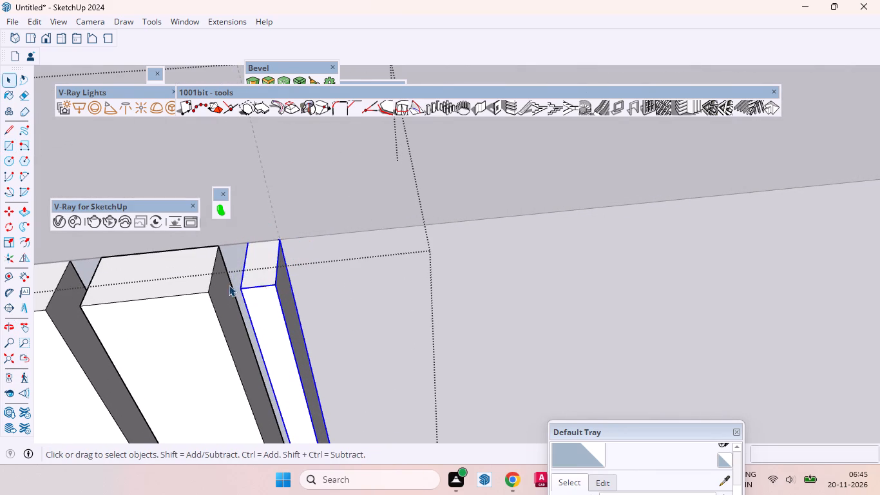
{"action": "left_click", "coordinate": [210, 293]}
{"action": "left_click", "coordinate": [260, 285]}
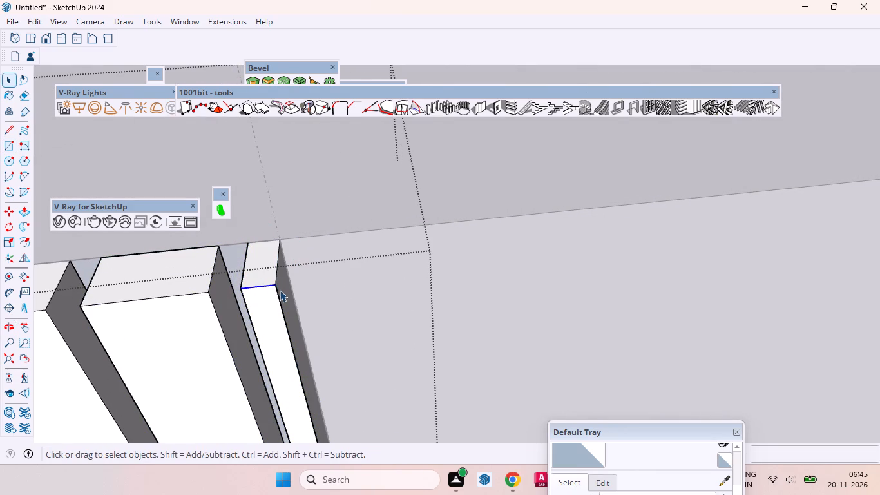
{"action": "left_click", "coordinate": [280, 290]}
{"action": "key", "text": "space"}
{"action": "scroll", "coordinate": [285, 257], "scroll_direction": "down", "scroll_amount": 5}
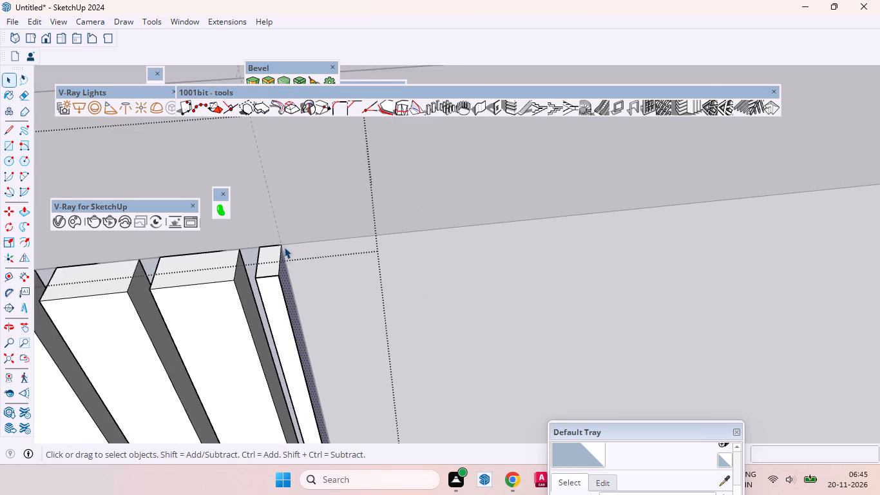
{"action": "scroll", "coordinate": [284, 247], "scroll_direction": "down", "scroll_amount": 19}
{"action": "scroll", "coordinate": [295, 220], "scroll_direction": "up", "scroll_amount": 1}
{"action": "scroll", "coordinate": [295, 220], "scroll_direction": "down", "scroll_amount": 15}
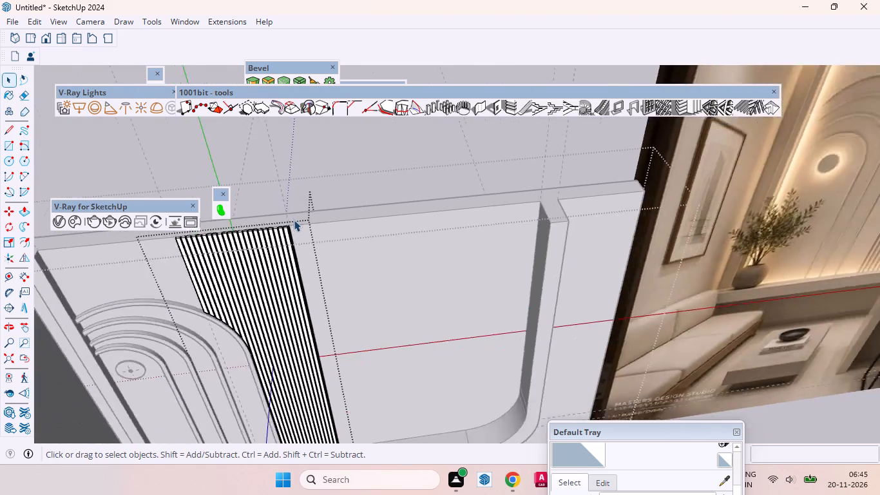
{"action": "scroll", "coordinate": [294, 220], "scroll_direction": "down", "scroll_amount": 16}
{"action": "left_click", "coordinate": [304, 163]}
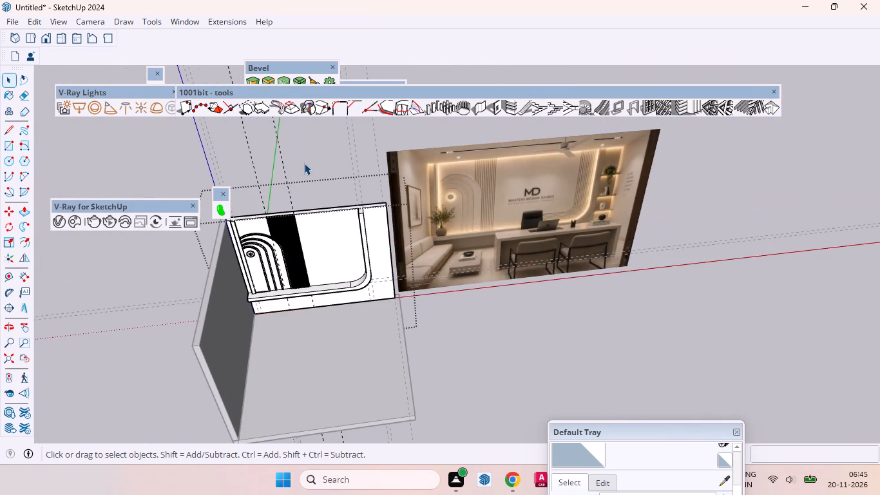
{"action": "left_click", "coordinate": [304, 163]}
Place a vertical guide on the large plain panel, 14" inward from its straight edge beside the raised curved frame.
{"action": "middle_click_drag", "start_coordinate": [304, 224], "coordinate": [312, 74]}
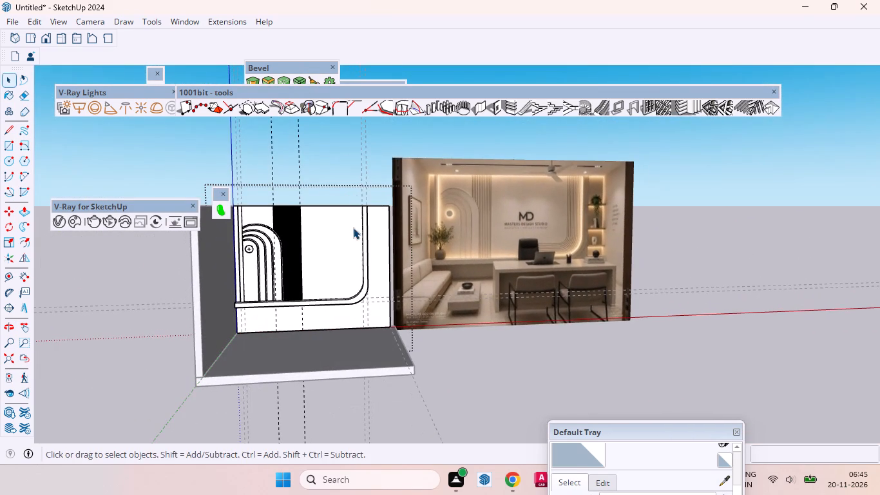
{"action": "scroll", "coordinate": [341, 269], "scroll_direction": "up", "scroll_amount": 2}
{"action": "left_click", "coordinate": [332, 267]}
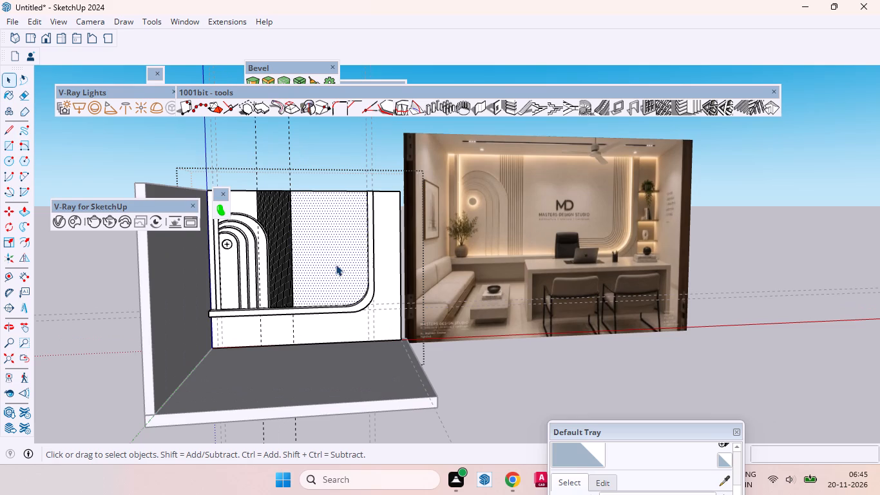
{"action": "scroll", "coordinate": [358, 199], "scroll_direction": "up", "scroll_amount": 6}
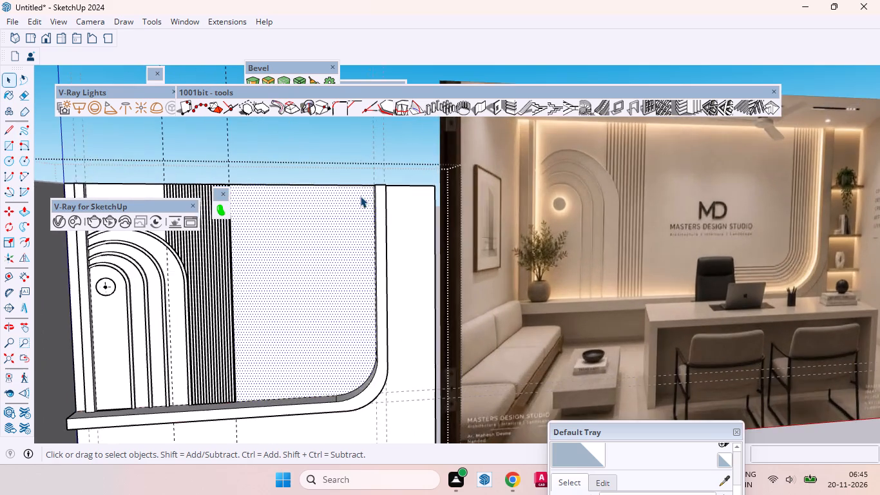
{"action": "scroll", "coordinate": [360, 196], "scroll_direction": "up", "scroll_amount": 1}
{"action": "middle_click_drag", "start_coordinate": [360, 197], "coordinate": [434, 250]}
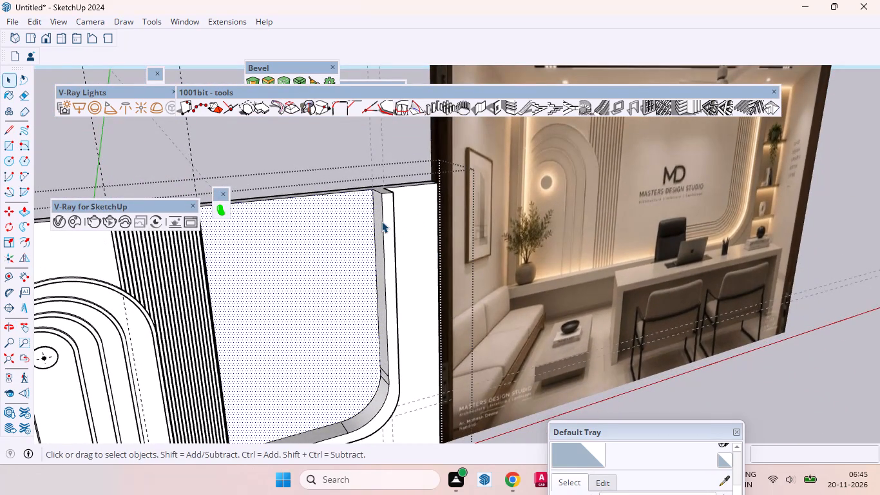
{"action": "key", "text": "t"}
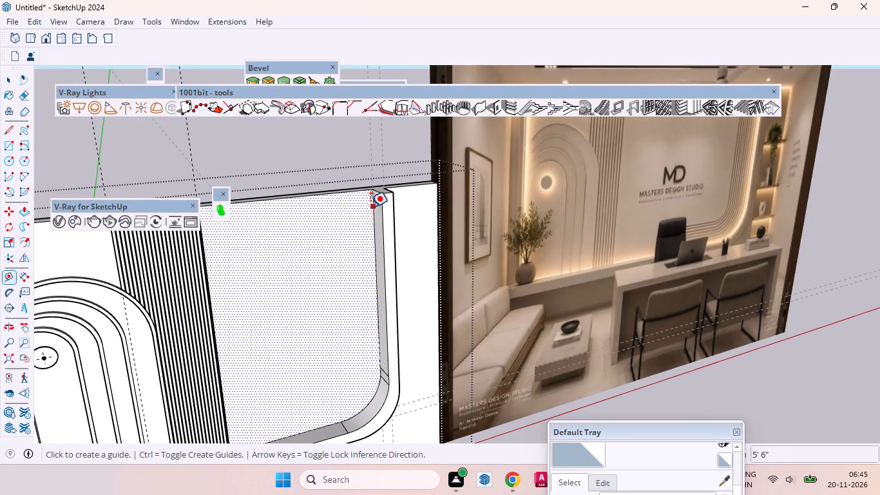
{"action": "left_click", "coordinate": [370, 207]}
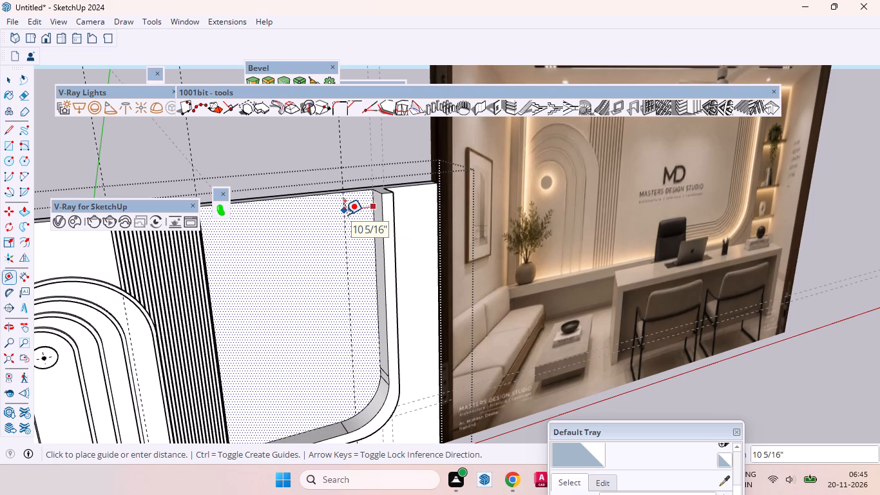
{"action": "type", "text": "14"}
{"action": "key", "text": "Return"}
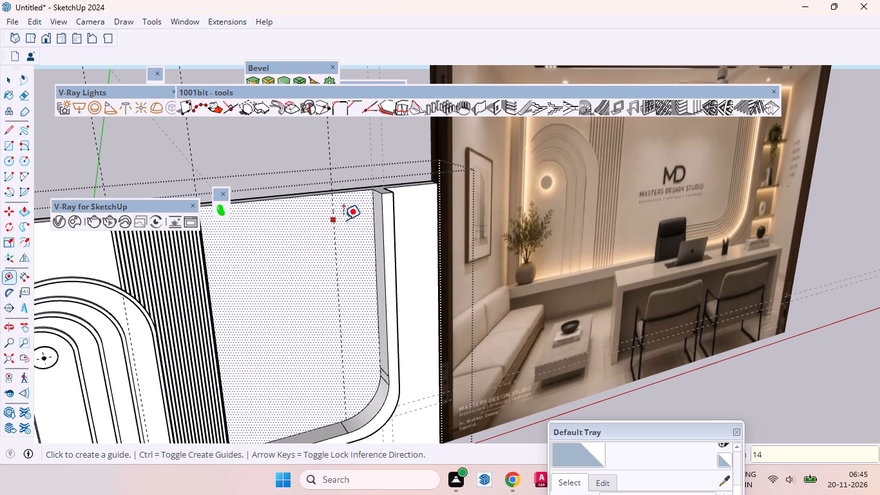
{"action": "middle_click_drag", "start_coordinate": [358, 220], "coordinate": [288, 211]}
{"action": "scroll", "coordinate": [378, 199], "scroll_direction": "down", "scroll_amount": 8}
{"action": "scroll", "coordinate": [305, 308], "scroll_direction": "up", "scroll_amount": 2}
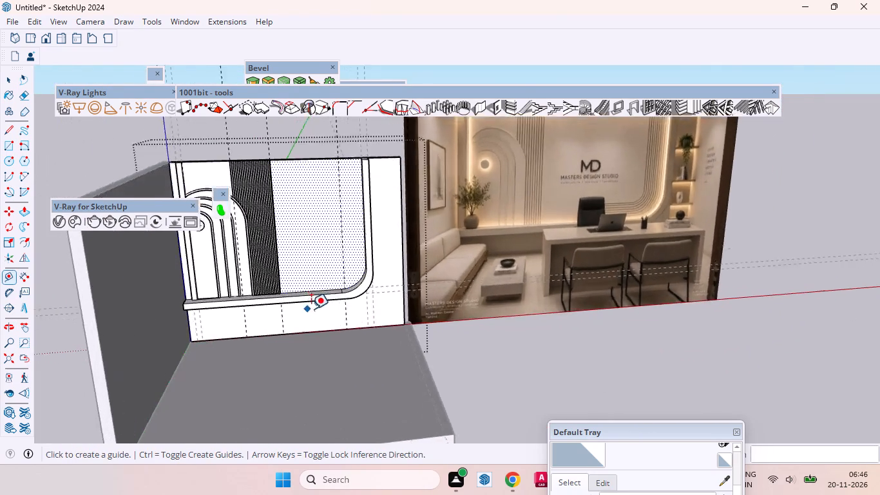
Place a horizontal guide on the large plain panel, 14" above the lower ledge of the raised curved frame.
{"action": "scroll", "coordinate": [311, 309], "scroll_direction": "up", "scroll_amount": 6}
{"action": "left_click", "coordinate": [332, 281]}
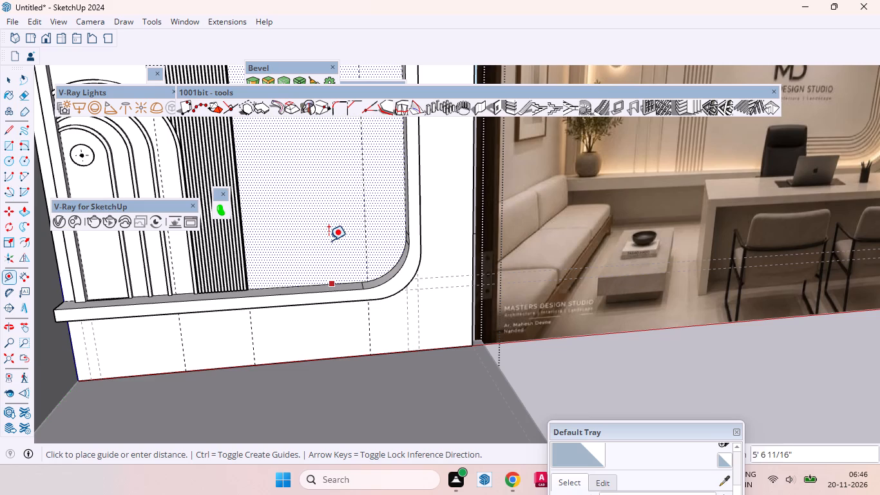
{"action": "key", "text": "Up"}
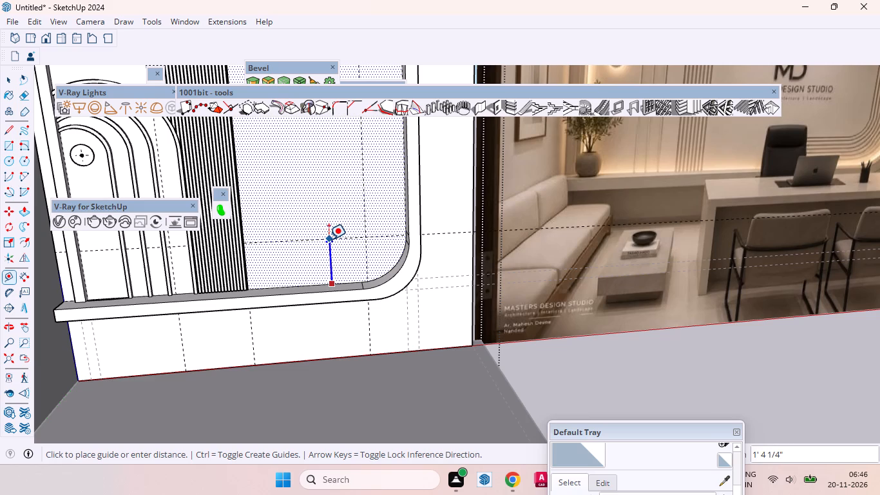
{"action": "type", "text": "14"}
{"action": "key", "text": "Return"}
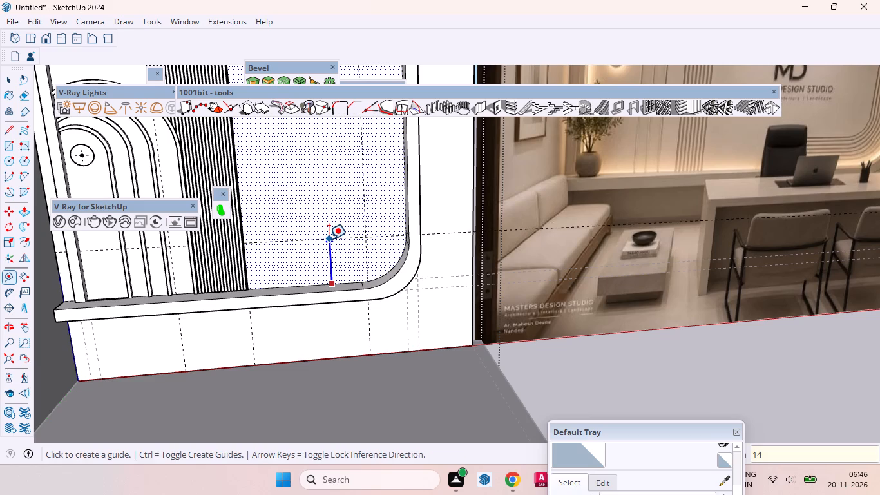
{"action": "key", "text": "space"}
Place a second vertical guide on the plain panel, about 1' 8 5/8" from the 14" vertical guide towards the louvred strip.
{"action": "scroll", "coordinate": [330, 273], "scroll_direction": "down", "scroll_amount": 10}
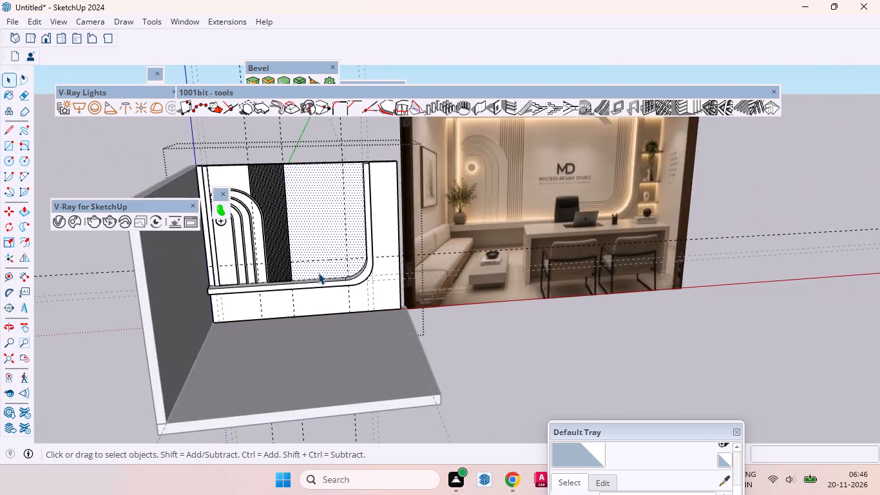
{"action": "scroll", "coordinate": [318, 273], "scroll_direction": "down", "scroll_amount": 1}
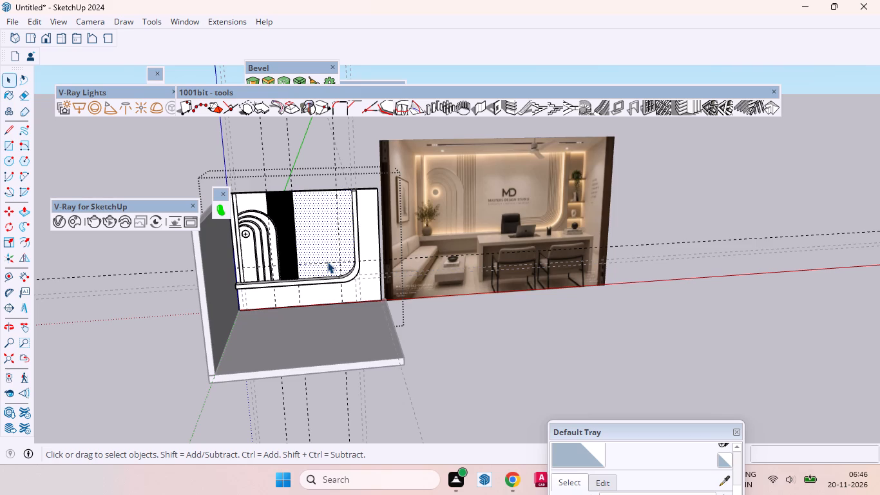
{"action": "scroll", "coordinate": [327, 262], "scroll_direction": "up", "scroll_amount": 3}
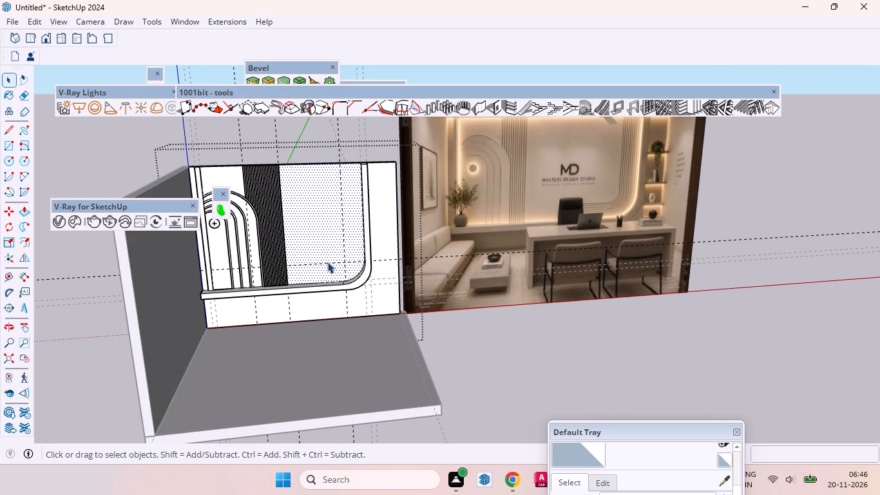
{"action": "key", "text": "t"}
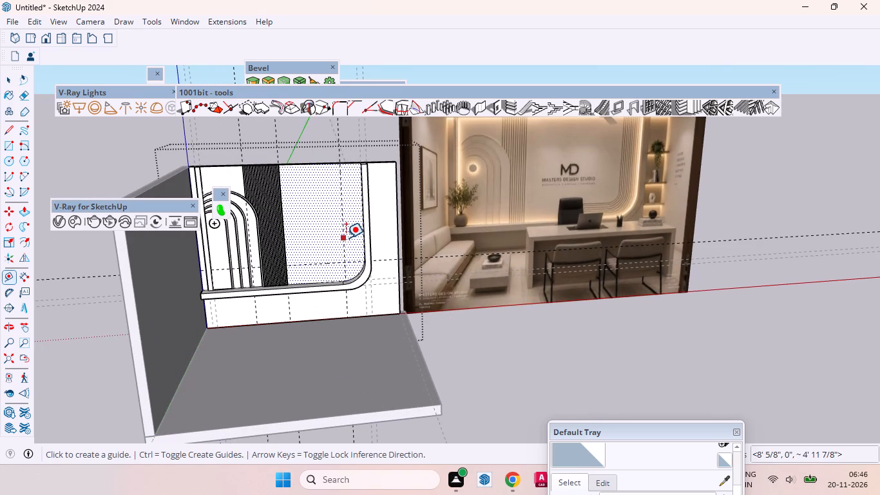
{"action": "left_click", "coordinate": [346, 238]}
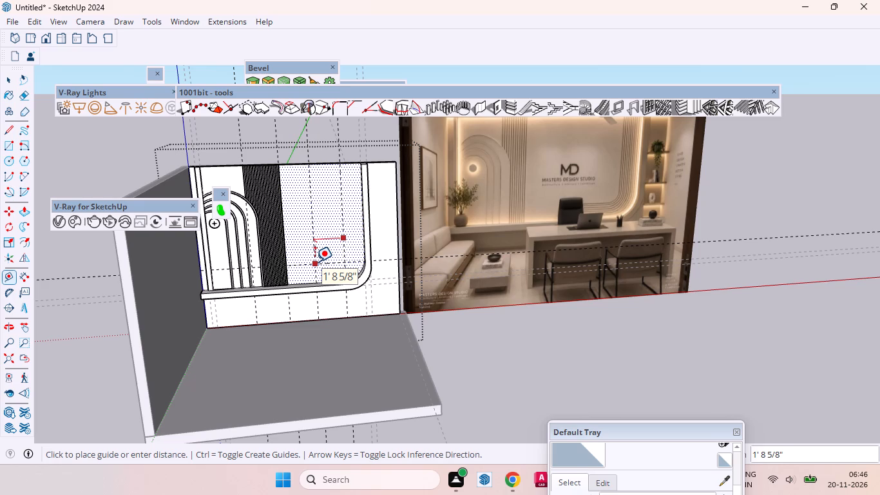
{"action": "left_click", "coordinate": [315, 262]}
{"action": "key", "text": "space"}
{"action": "left_click", "coordinate": [322, 274]}
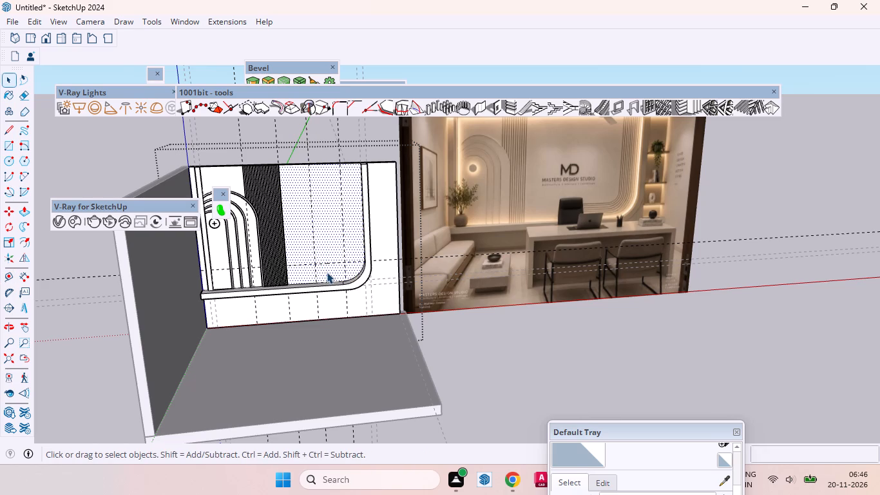
Draw a line along the horizontal guide between the two vertical guides and continue it 5' 10" up to the panel's top edge.
{"action": "scroll", "coordinate": [359, 267], "scroll_direction": "up", "scroll_amount": 6}
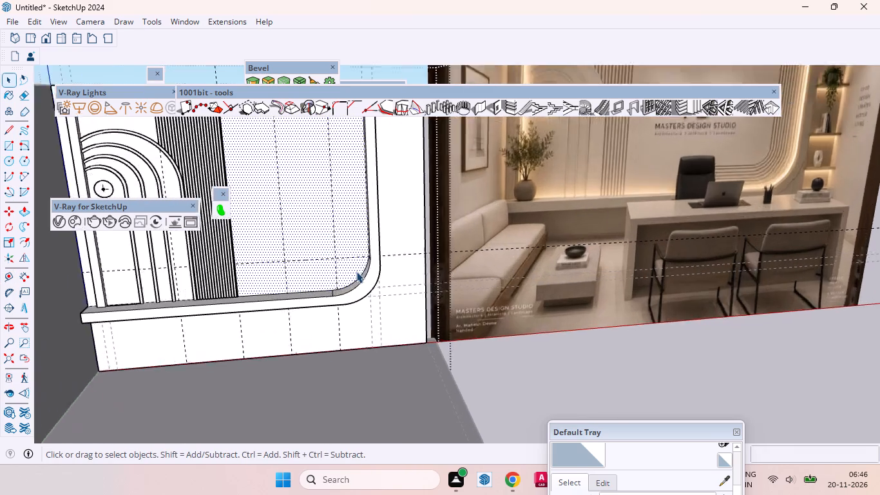
{"action": "scroll", "coordinate": [356, 271], "scroll_direction": "up", "scroll_amount": 2}
{"action": "key", "text": "r"}
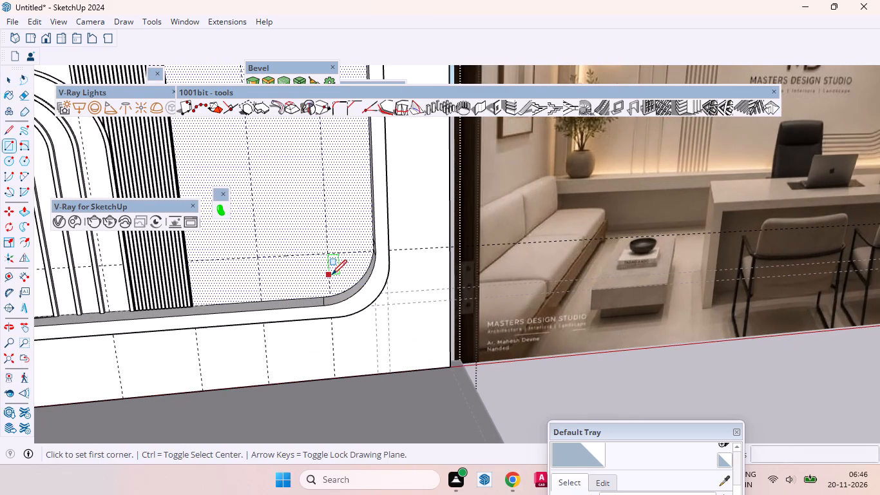
{"action": "key", "text": "space"}
{"action": "key", "text": "l"}
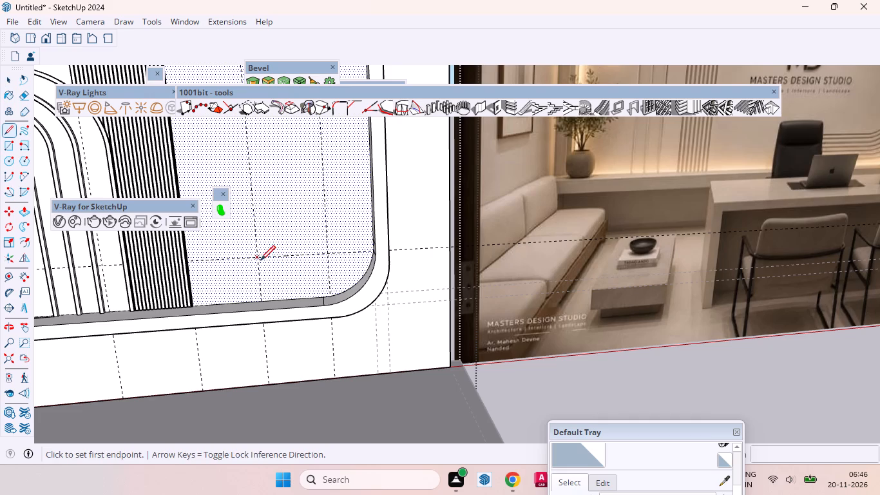
{"action": "left_click", "coordinate": [259, 260]}
{"action": "left_click", "coordinate": [327, 256]}
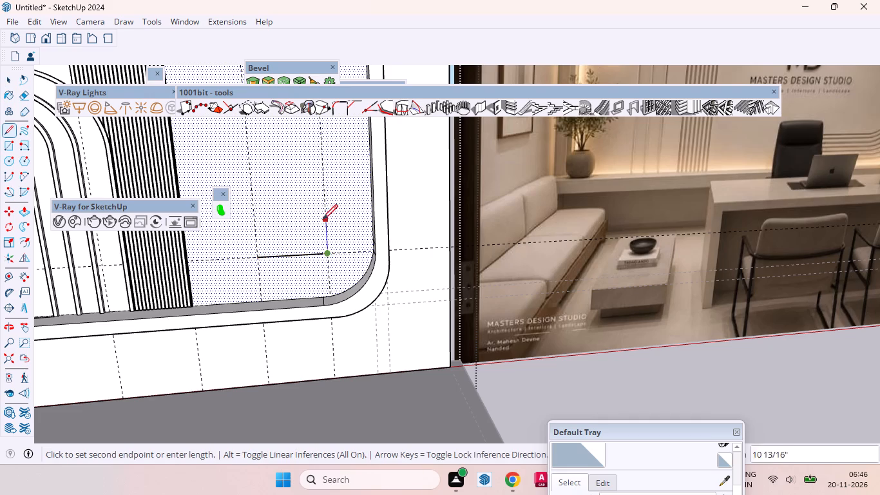
{"action": "scroll", "coordinate": [327, 245], "scroll_direction": "down", "scroll_amount": 11}
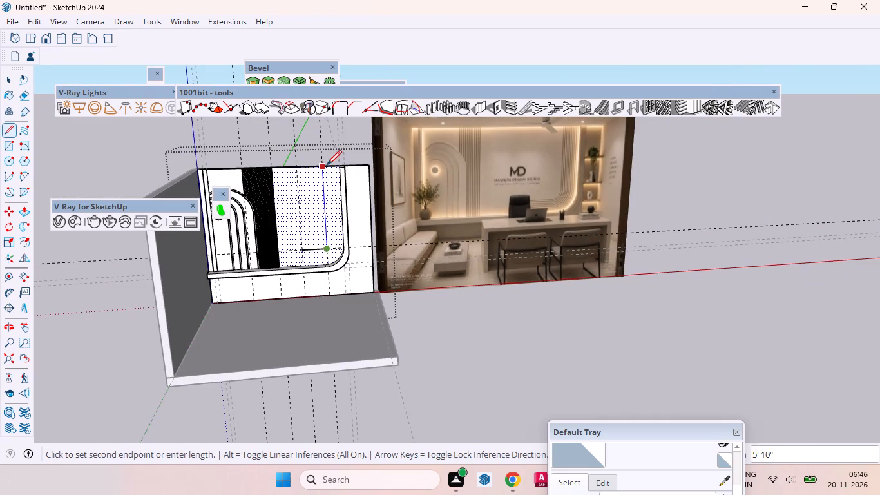
{"action": "left_click", "coordinate": [327, 165]}
{"action": "key", "text": "space"}
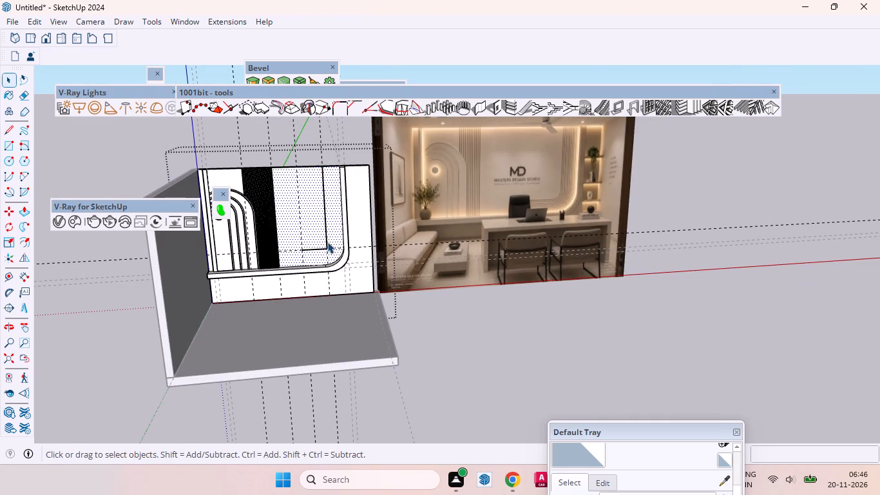
Draw a 1' 2" vertical line from the horizontal line's end nearer the louvres down to the ledge, separating the panel's fluted edge.
{"action": "key", "text": "l"}
{"action": "scroll", "coordinate": [294, 290], "scroll_direction": "up", "scroll_amount": 10}
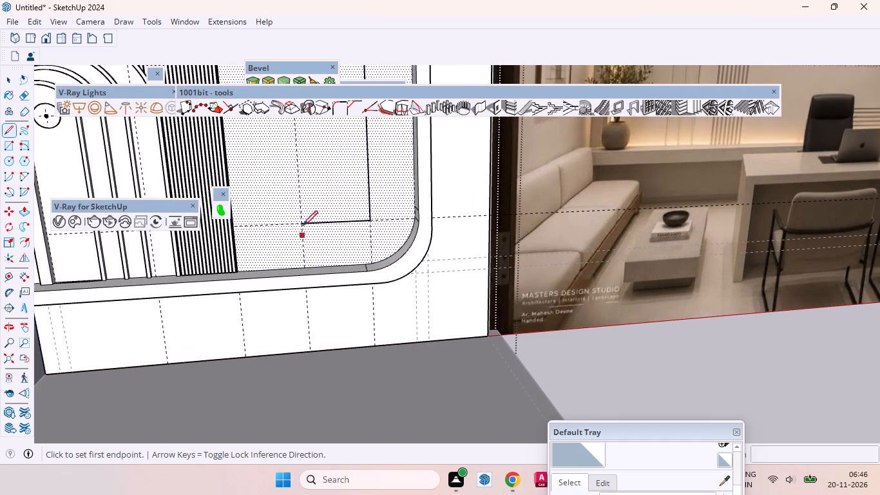
{"action": "left_click", "coordinate": [303, 222]}
{"action": "scroll", "coordinate": [307, 267], "scroll_direction": "up", "scroll_amount": 4}
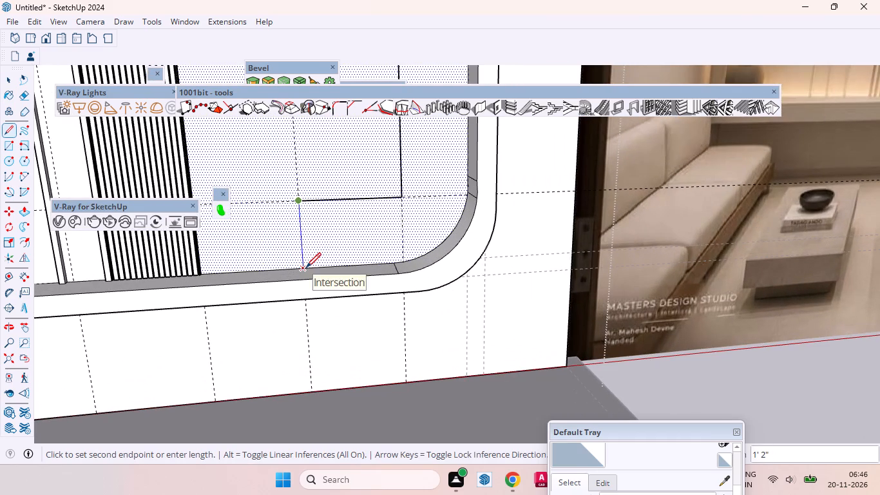
{"action": "left_click", "coordinate": [306, 267]}
{"action": "key", "text": "space"}
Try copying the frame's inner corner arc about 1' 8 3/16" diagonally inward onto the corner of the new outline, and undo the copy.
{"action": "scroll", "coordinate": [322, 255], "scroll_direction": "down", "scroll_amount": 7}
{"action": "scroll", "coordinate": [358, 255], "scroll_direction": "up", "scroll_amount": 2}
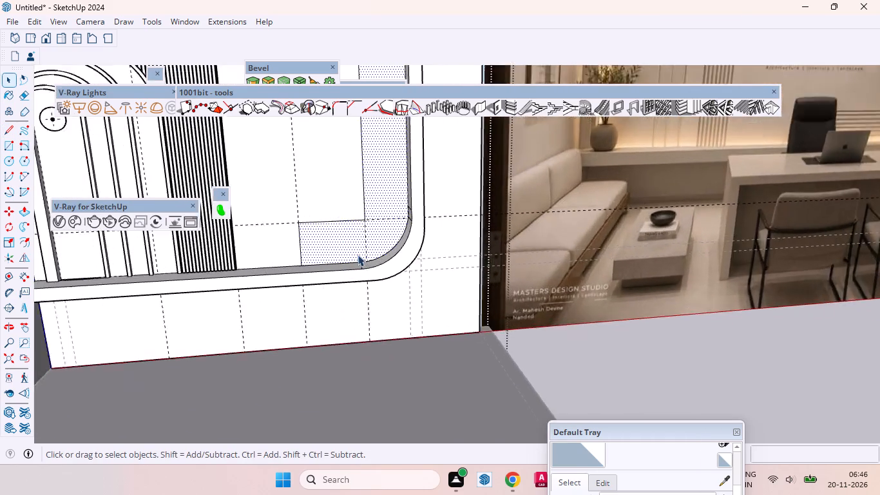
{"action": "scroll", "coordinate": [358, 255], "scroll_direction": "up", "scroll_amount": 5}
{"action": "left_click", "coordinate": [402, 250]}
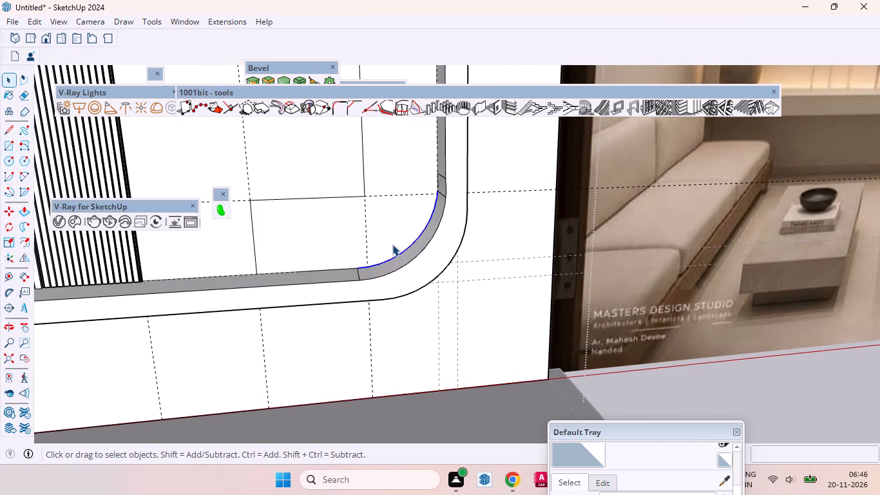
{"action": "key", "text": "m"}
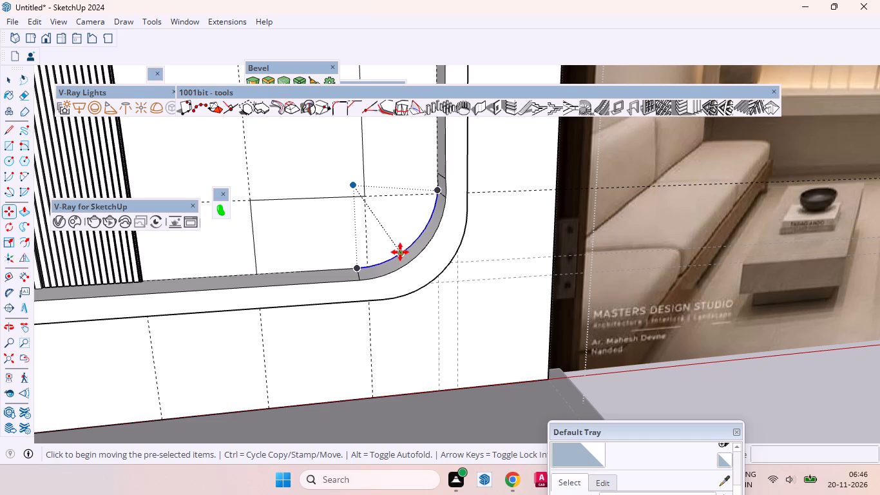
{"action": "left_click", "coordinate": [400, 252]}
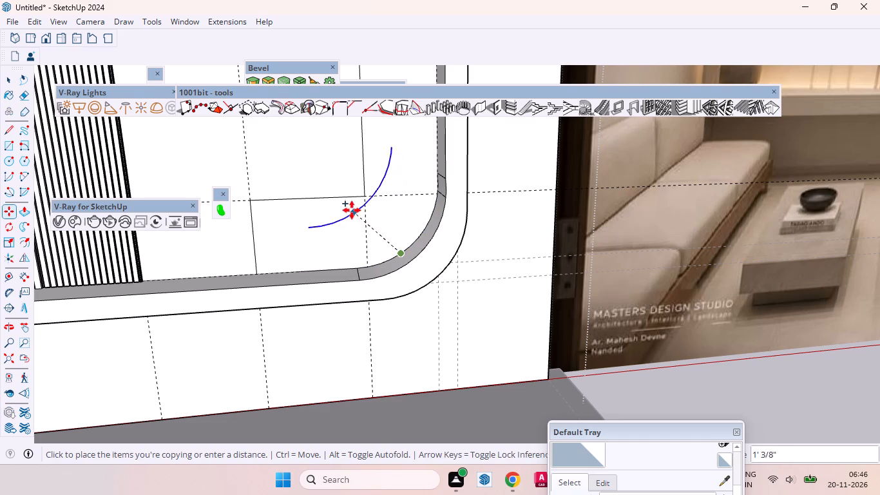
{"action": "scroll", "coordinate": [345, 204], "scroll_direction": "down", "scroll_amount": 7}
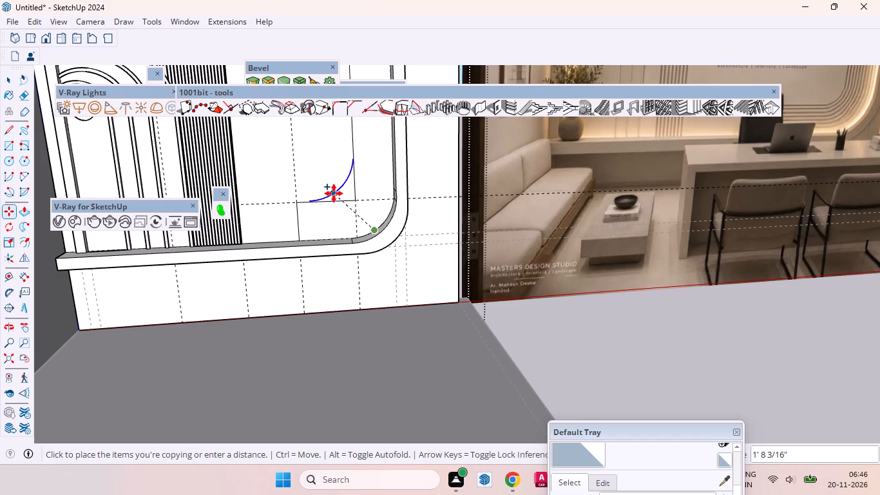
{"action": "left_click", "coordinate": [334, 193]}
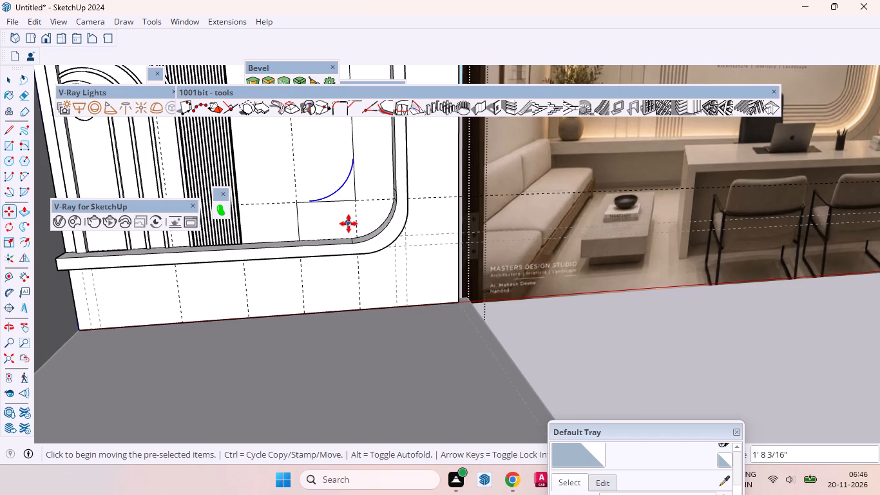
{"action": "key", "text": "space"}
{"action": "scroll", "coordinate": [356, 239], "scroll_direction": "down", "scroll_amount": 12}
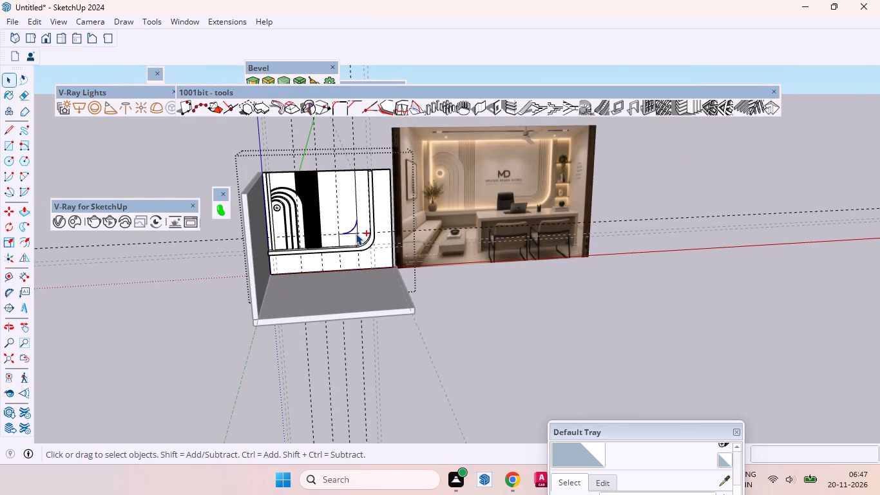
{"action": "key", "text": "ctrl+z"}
Move the horizontal line of the new outline 2" down towards the ledge.
{"action": "scroll", "coordinate": [355, 228], "scroll_direction": "up", "scroll_amount": 10}
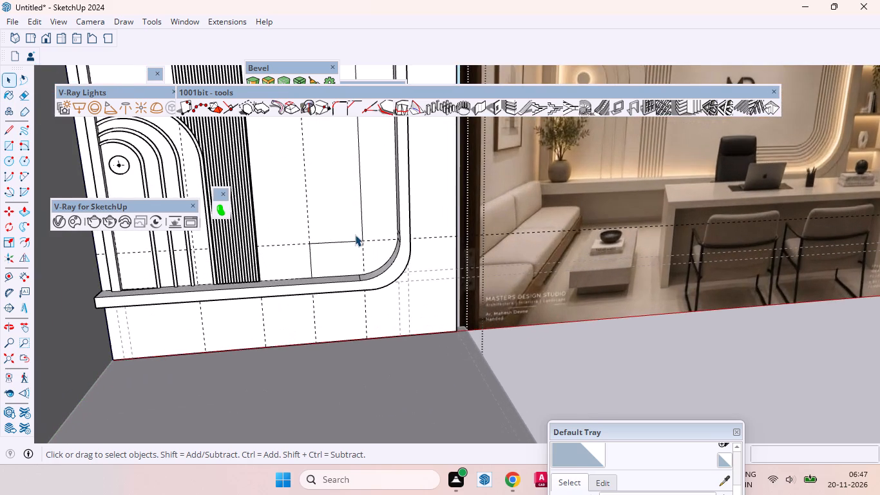
{"action": "scroll", "coordinate": [357, 241], "scroll_direction": "down", "scroll_amount": 7}
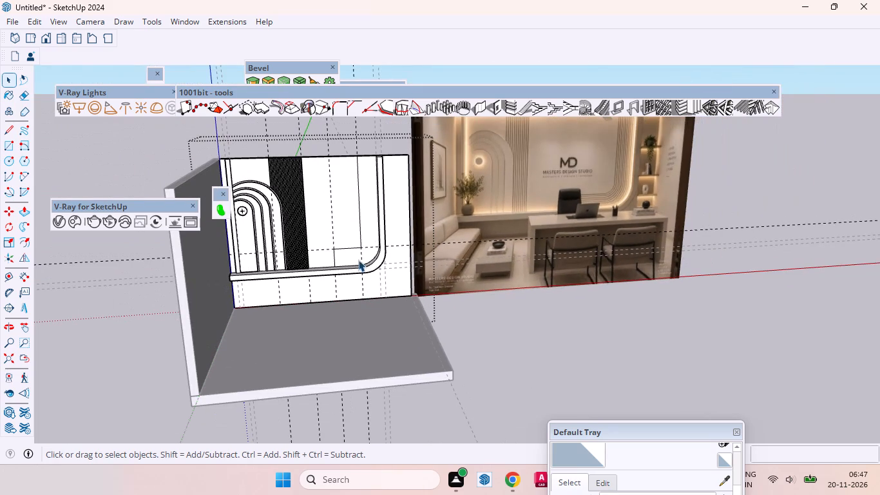
{"action": "scroll", "coordinate": [356, 246], "scroll_direction": "up", "scroll_amount": 5}
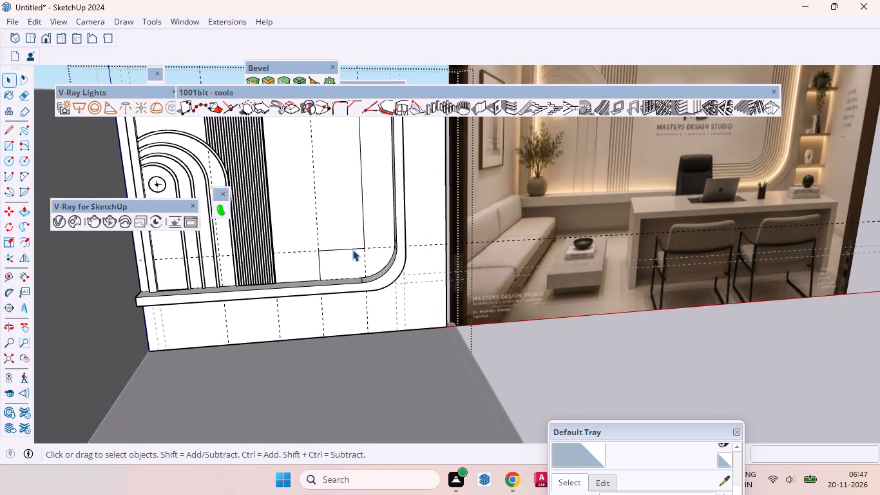
{"action": "left_click", "coordinate": [350, 249]}
{"action": "scroll", "coordinate": [351, 249], "scroll_direction": "up", "scroll_amount": 3}
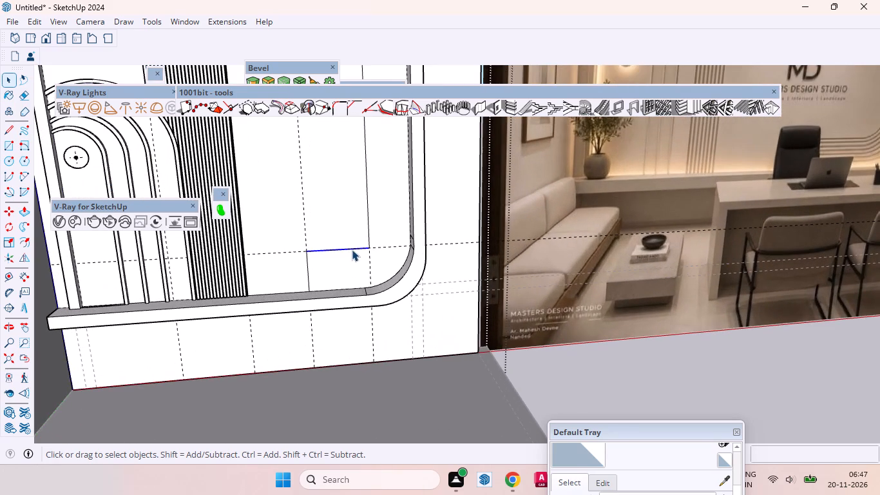
{"action": "key", "text": "m"}
{"action": "scroll", "coordinate": [370, 252], "scroll_direction": "up", "scroll_amount": 4}
{"action": "left_click", "coordinate": [369, 246]}
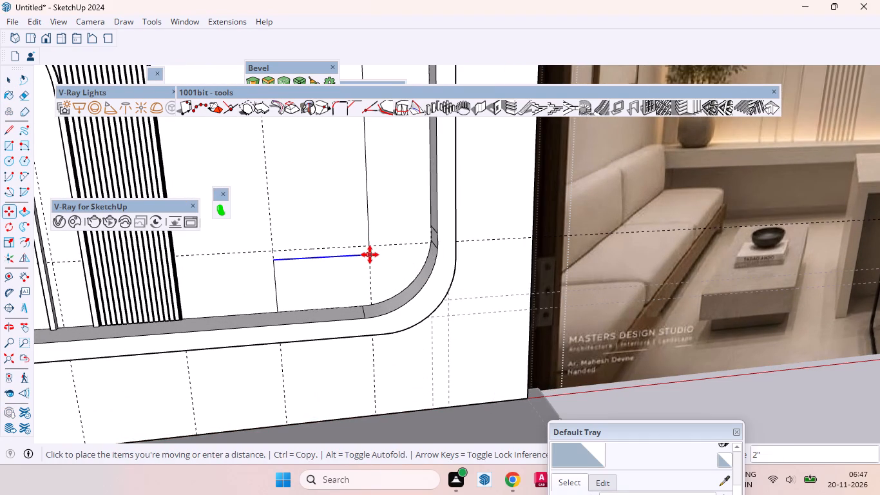
{"action": "left_click", "coordinate": [370, 255]}
{"action": "key", "text": "space"}
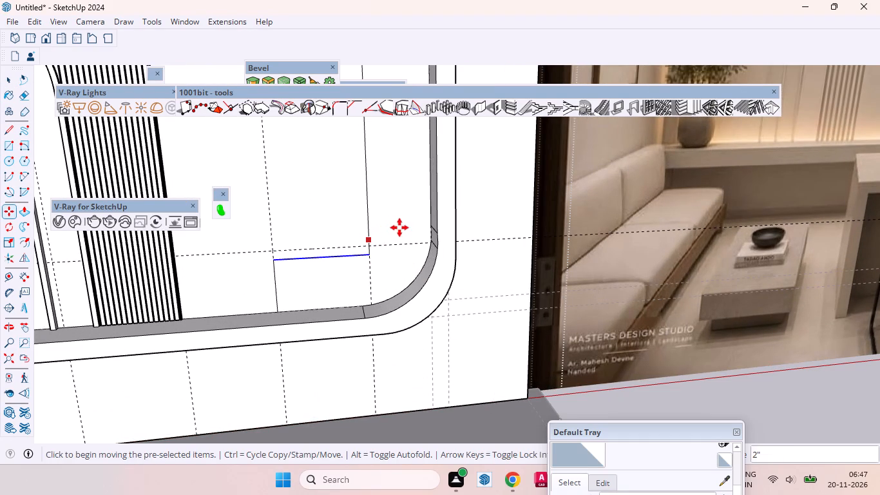
{"action": "key", "text": "space"}
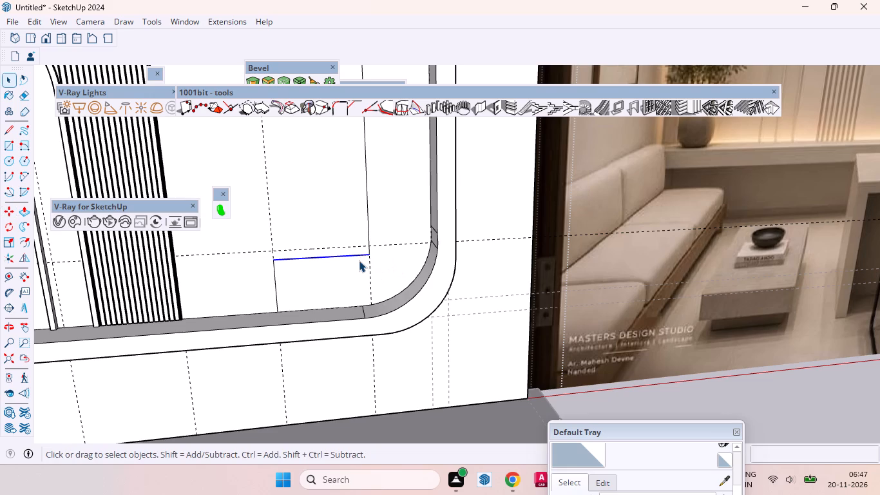
Place a vertical guide 4" inward from the outline's long vertical line and a horizontal guide 4" above its horizontal line.
{"action": "key", "text": "t"}
{"action": "left_click", "coordinate": [370, 214]}
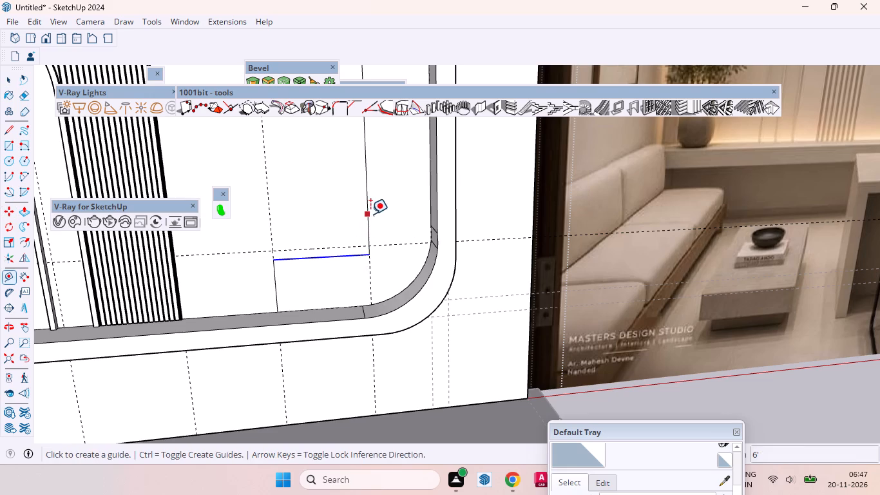
{"action": "key", "text": "4"}
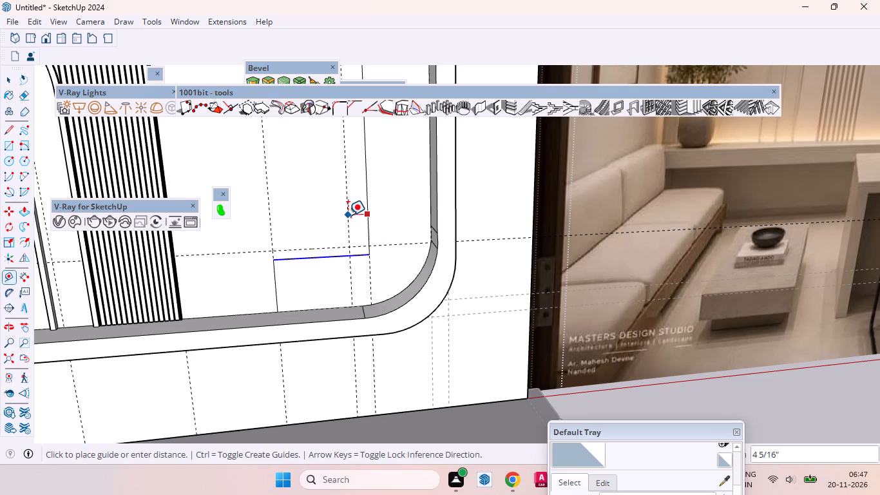
{"action": "key", "text": "Return"}
{"action": "left_click", "coordinate": [330, 255]}
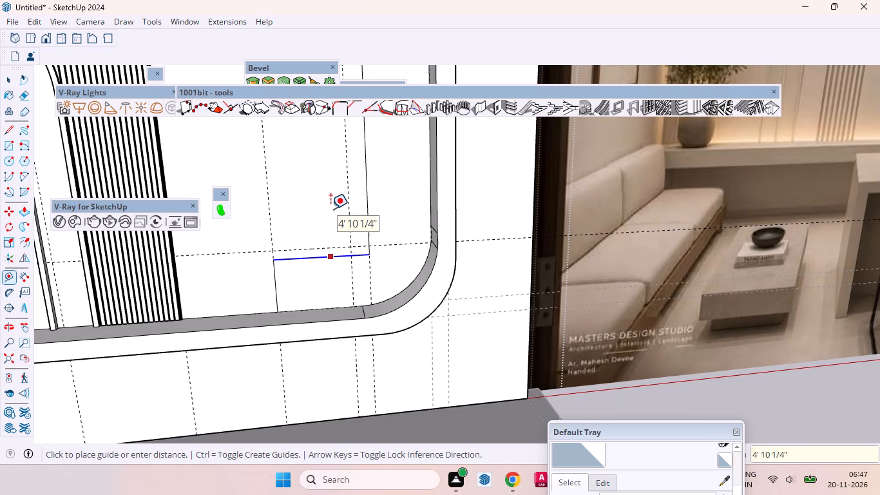
{"action": "key", "text": "Up"}
{"action": "key", "text": "4"}
{"action": "key", "text": "Return"}
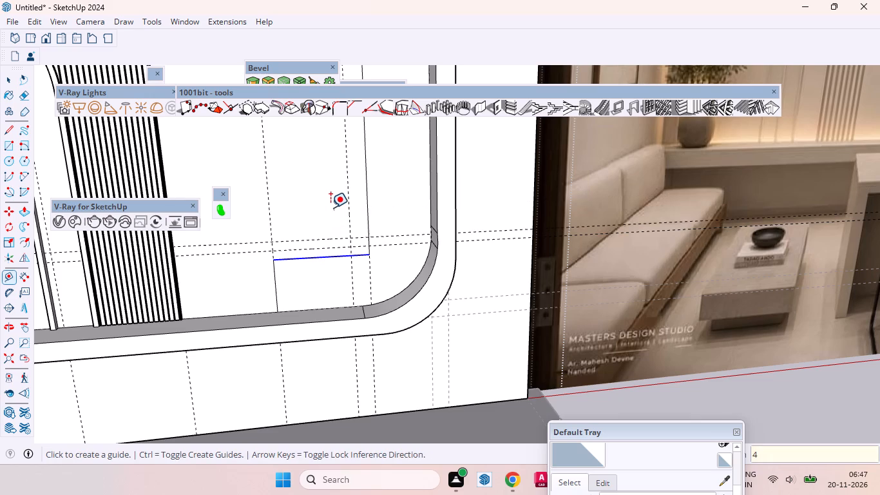
Round the new outline's square corner with a tangent arc between the guide points 4" from the corner.
{"action": "key", "text": "space"}
{"action": "scroll", "coordinate": [356, 252], "scroll_direction": "up", "scroll_amount": 3}
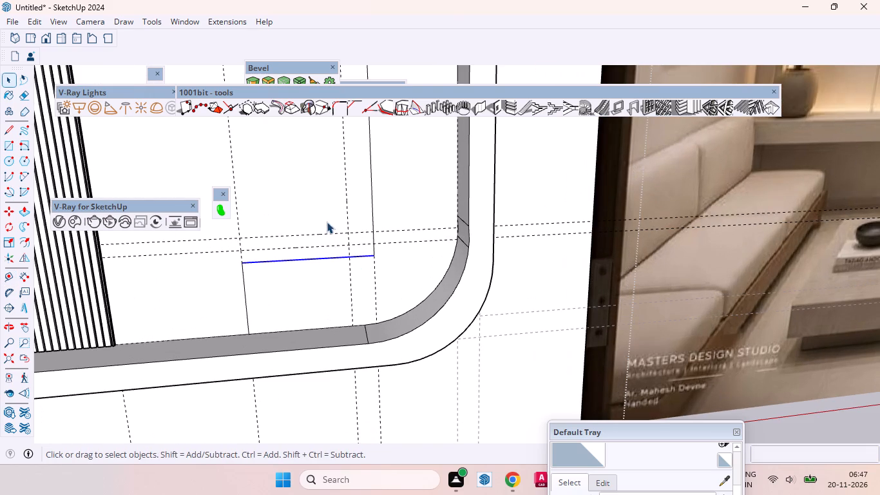
{"action": "left_click", "coordinate": [327, 222]}
{"action": "key", "text": "a"}
{"action": "scroll", "coordinate": [365, 258], "scroll_direction": "up", "scroll_amount": 2}
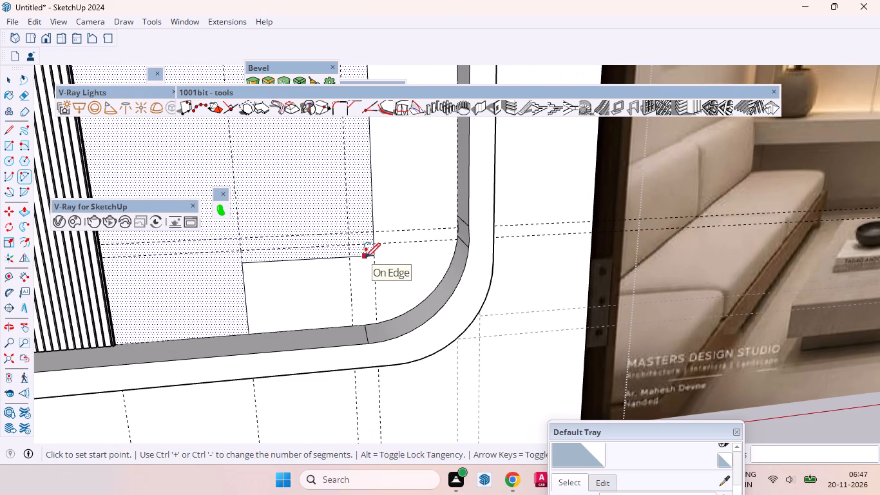
{"action": "scroll", "coordinate": [365, 258], "scroll_direction": "up", "scroll_amount": 5}
{"action": "left_click", "coordinate": [333, 257]}
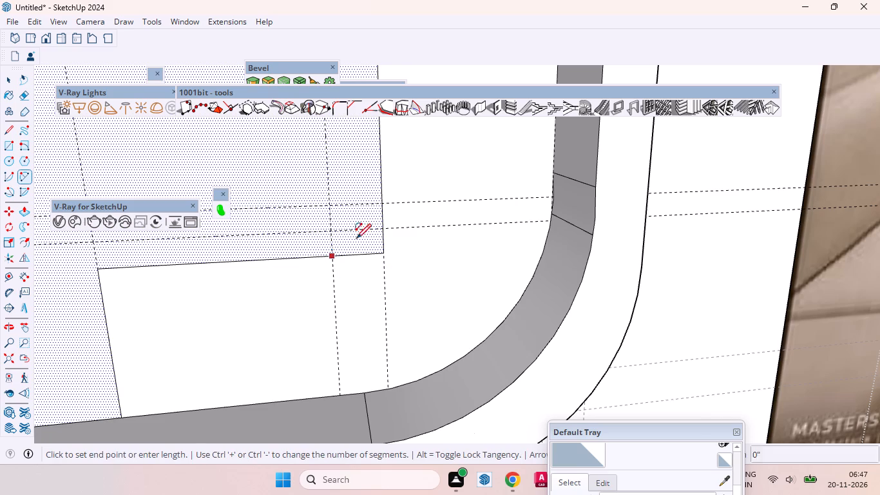
{"action": "double_click", "coordinate": [380, 206]}
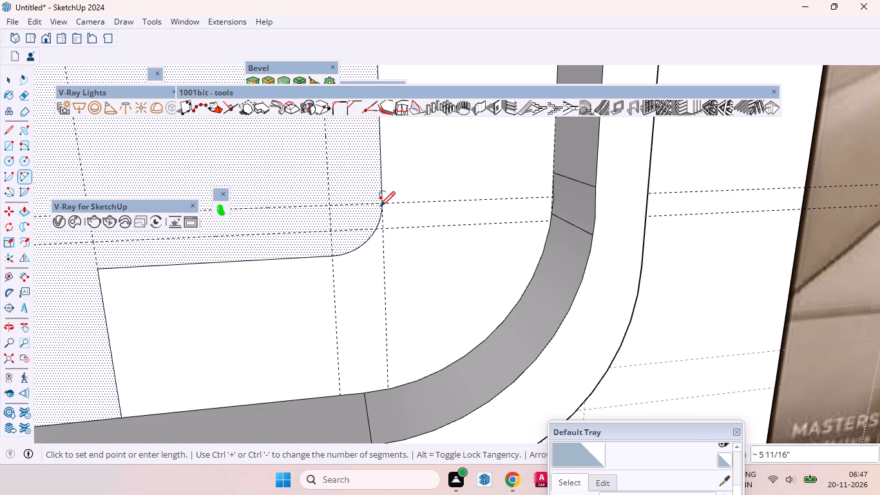
{"action": "key", "text": "space"}
Delete the vertical construction guides crossing the panel and the two horizontal guides near its outline's horizontal line.
{"action": "scroll", "coordinate": [408, 259], "scroll_direction": "down", "scroll_amount": 18}
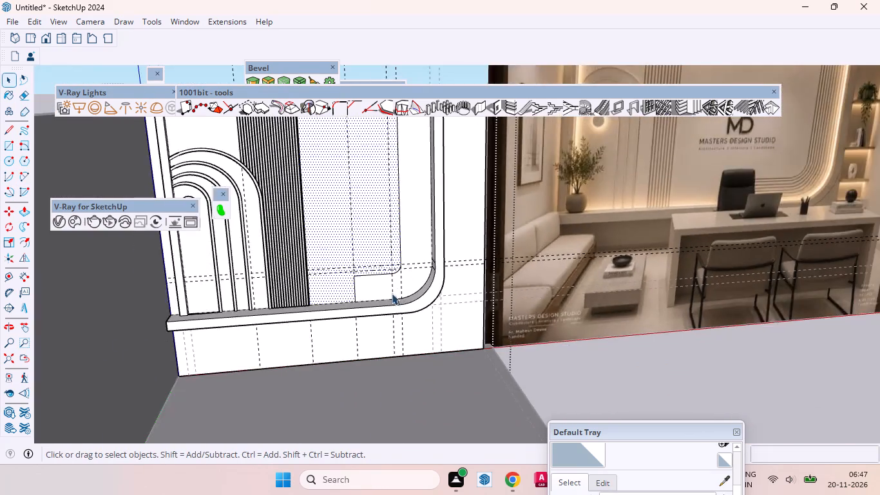
{"action": "scroll", "coordinate": [392, 293], "scroll_direction": "down", "scroll_amount": 8}
{"action": "left_click_drag", "start_coordinate": [409, 162], "coordinate": [276, 108]}
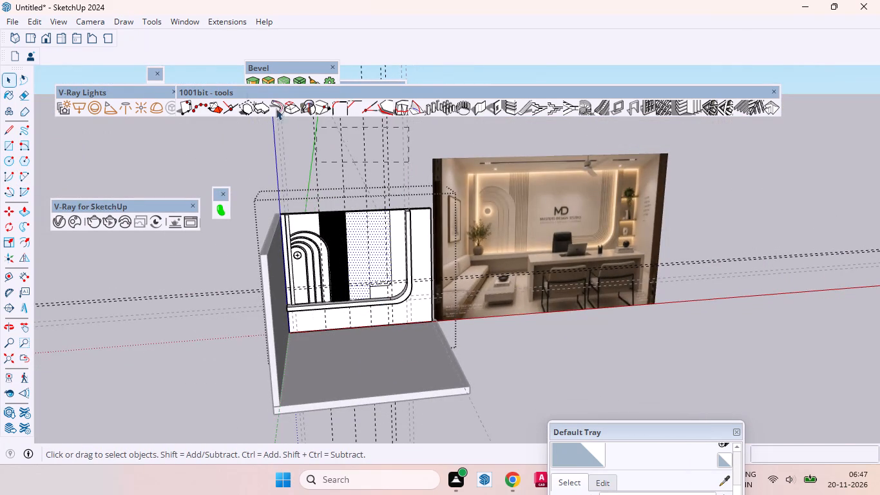
{"action": "left_click_drag", "start_coordinate": [276, 108], "coordinate": [205, 71]}
{"action": "key", "text": "Delete"}
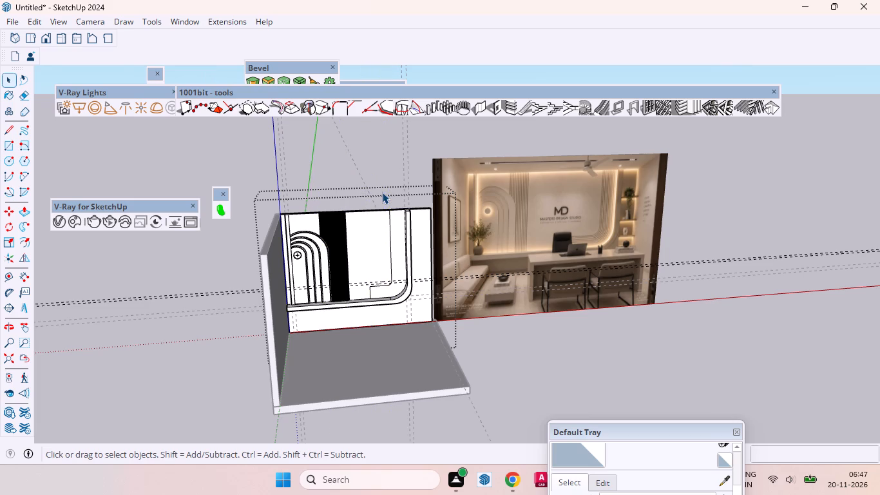
{"action": "left_click_drag", "start_coordinate": [219, 328], "coordinate": [142, 257]}
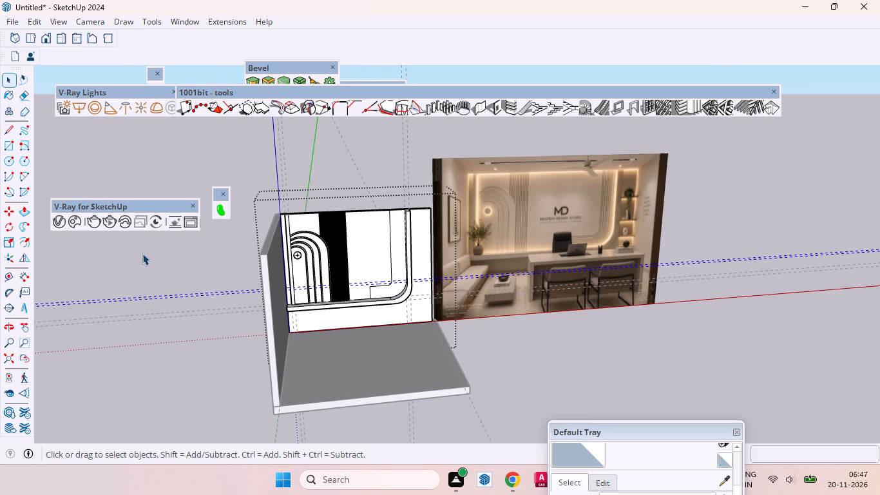
{"action": "key", "text": "Delete"}
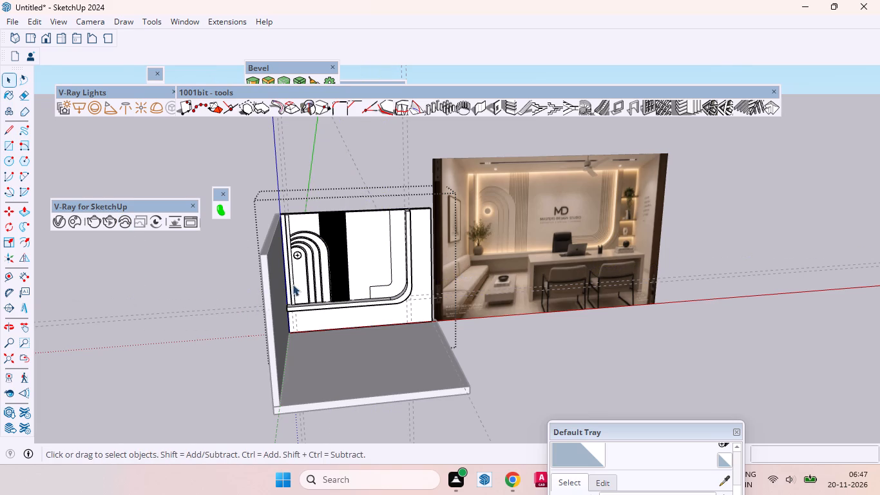
Move the outline's short vertical line about 1' 7 3/4" along the horizontal line so it meets the edge of the existing louvres.
{"action": "scroll", "coordinate": [359, 305], "scroll_direction": "up", "scroll_amount": 15}
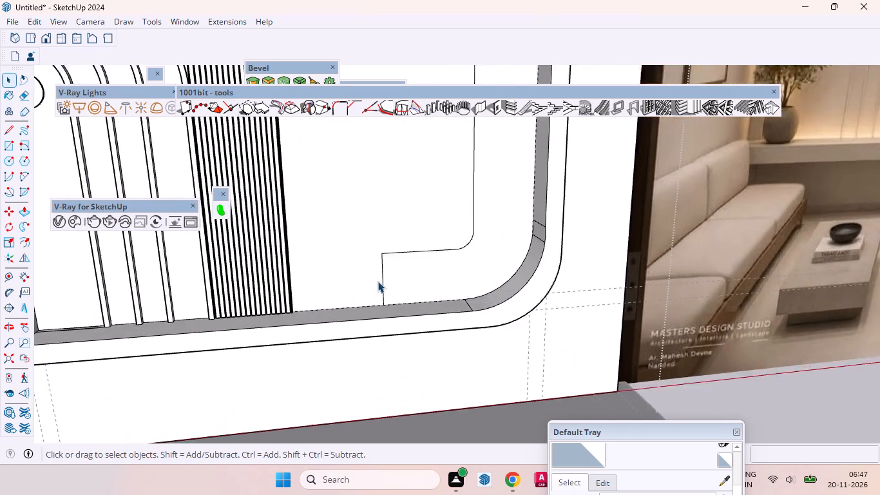
{"action": "left_click", "coordinate": [382, 276]}
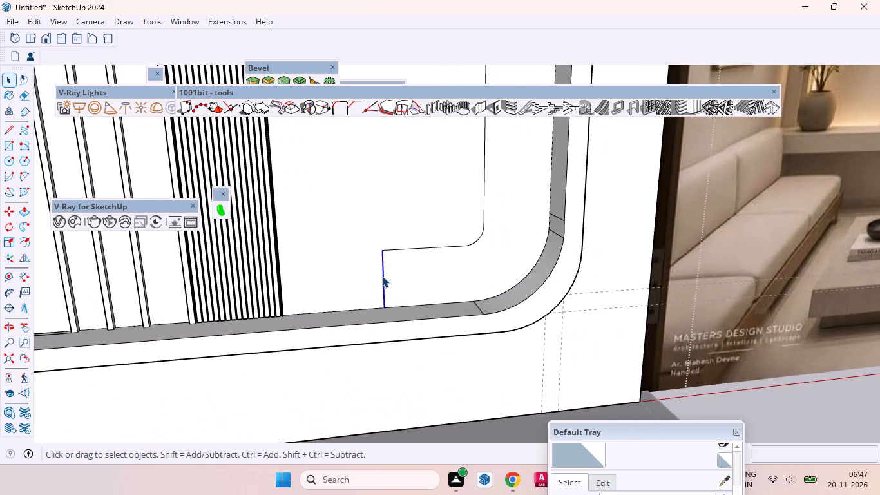
{"action": "key", "text": "m"}
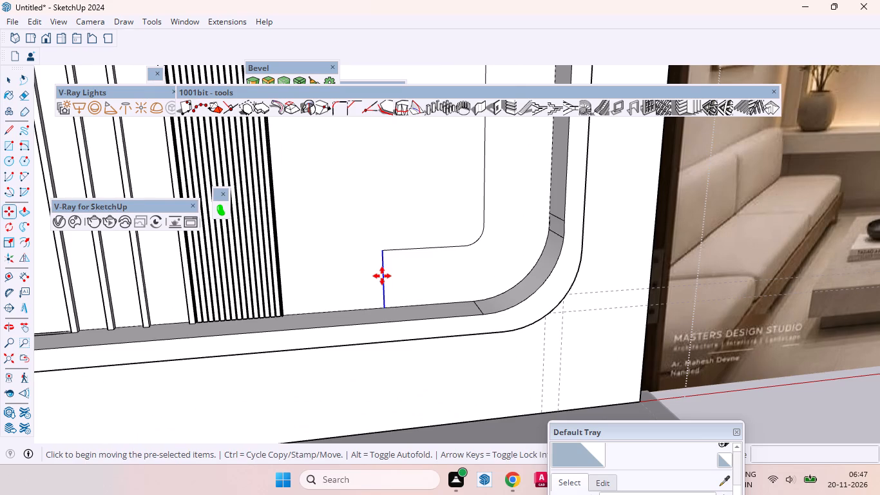
{"action": "scroll", "coordinate": [396, 215], "scroll_direction": "up", "scroll_amount": 5}
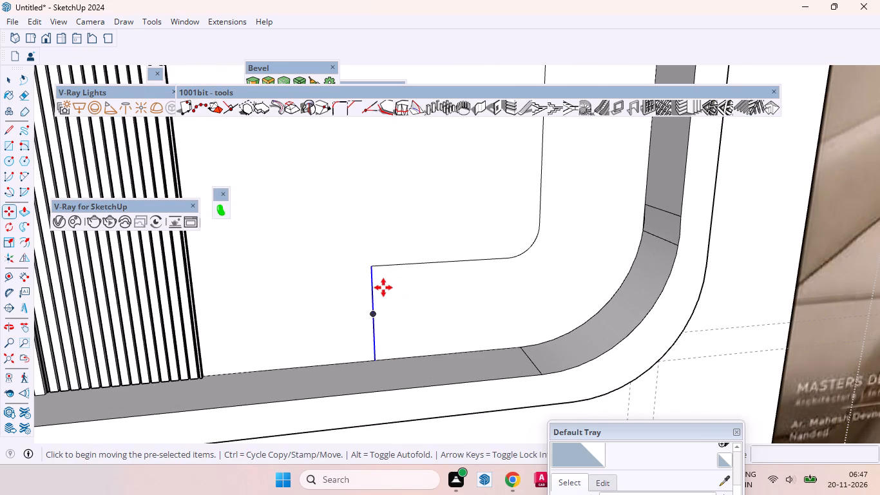
{"action": "left_click", "coordinate": [370, 266]}
{"action": "scroll", "coordinate": [253, 282], "scroll_direction": "up", "scroll_amount": 2}
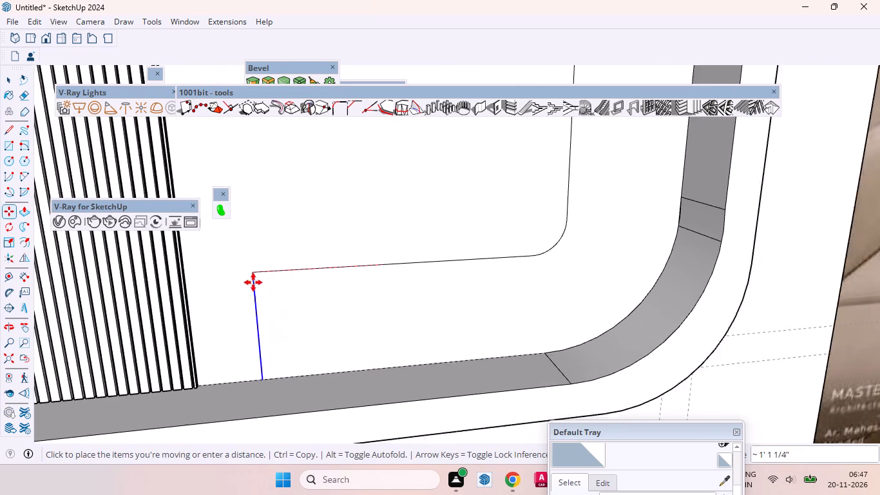
{"action": "scroll", "coordinate": [253, 282], "scroll_direction": "up", "scroll_amount": 7}
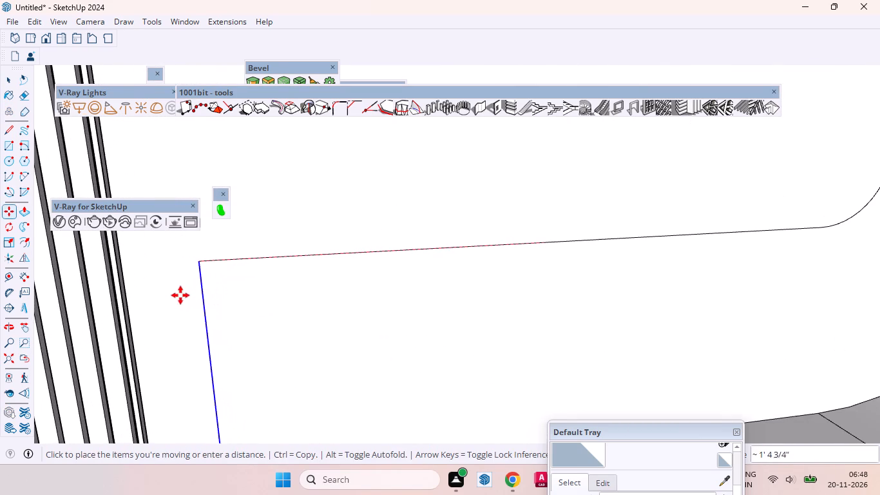
{"action": "scroll", "coordinate": [146, 298], "scroll_direction": "up", "scroll_amount": 5}
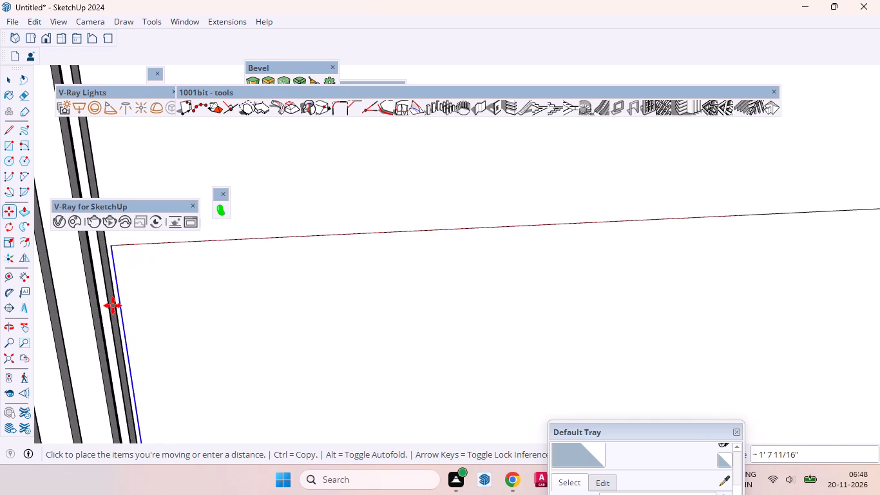
{"action": "left_click", "coordinate": [110, 306]}
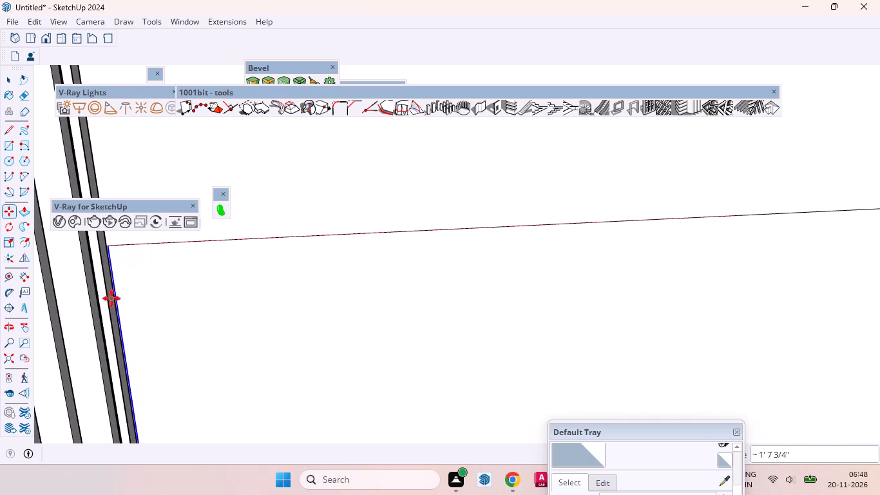
{"action": "scroll", "coordinate": [119, 247], "scroll_direction": "up", "scroll_amount": 19}
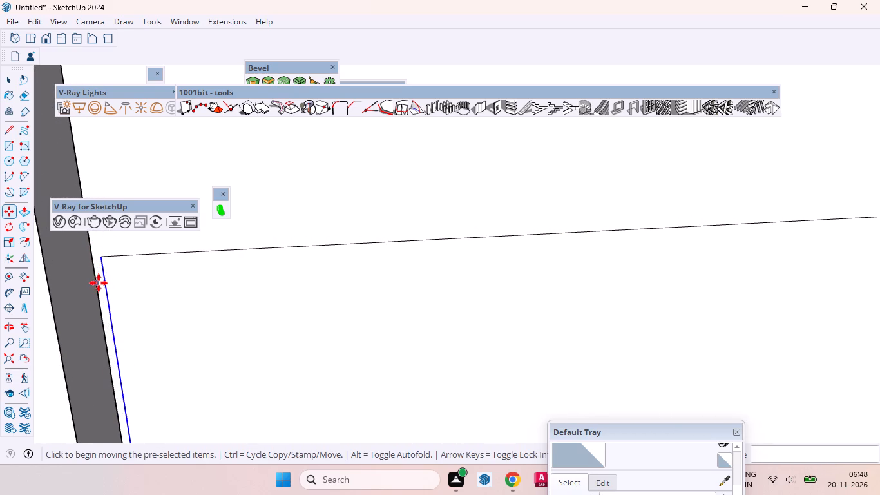
{"action": "left_click", "coordinate": [101, 257]}
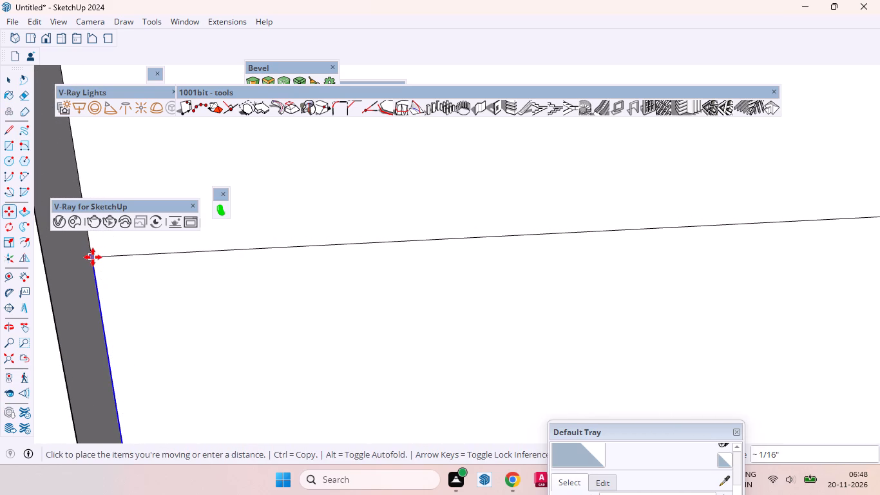
{"action": "left_click", "coordinate": [93, 257]}
{"action": "scroll", "coordinate": [197, 284], "scroll_direction": "down", "scroll_amount": 7}
{"action": "scroll", "coordinate": [198, 287], "scroll_direction": "up", "scroll_amount": 1}
{"action": "scroll", "coordinate": [198, 287], "scroll_direction": "down", "scroll_amount": 5}
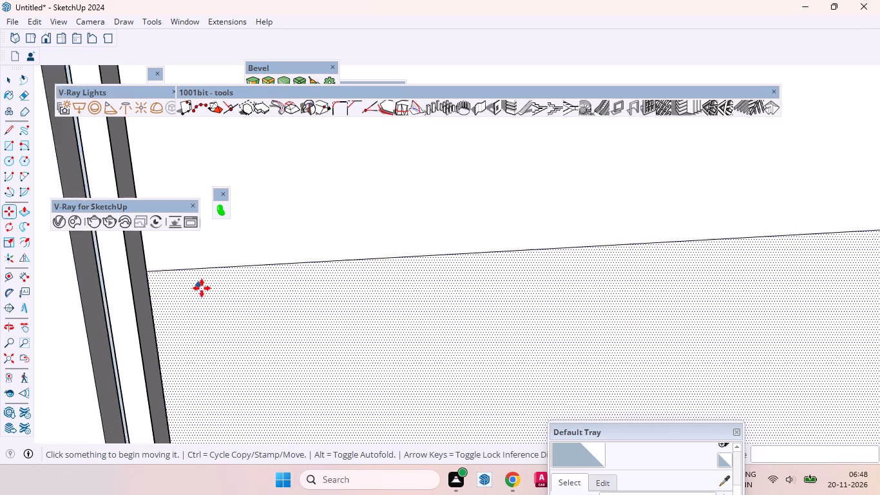
{"action": "scroll", "coordinate": [202, 288], "scroll_direction": "down", "scroll_amount": 5}
{"action": "key", "text": "space"}
Create vertical louvres on the L-shaped border face with depth 1/2", thickness 13/16", spacing 1", angle 0.0 and front location.
{"action": "scroll", "coordinate": [271, 302], "scroll_direction": "down", "scroll_amount": 18}
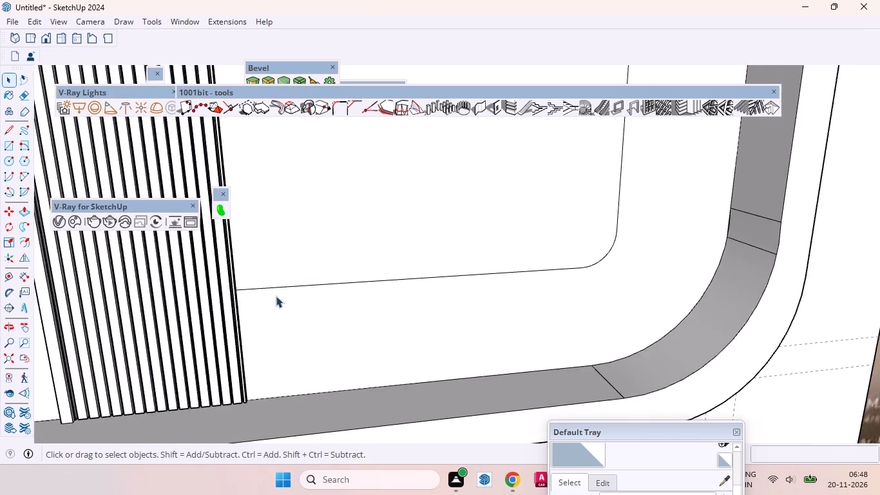
{"action": "scroll", "coordinate": [276, 296], "scroll_direction": "down", "scroll_amount": 19}
{"action": "middle_click_drag", "start_coordinate": [374, 324], "coordinate": [345, 283]}
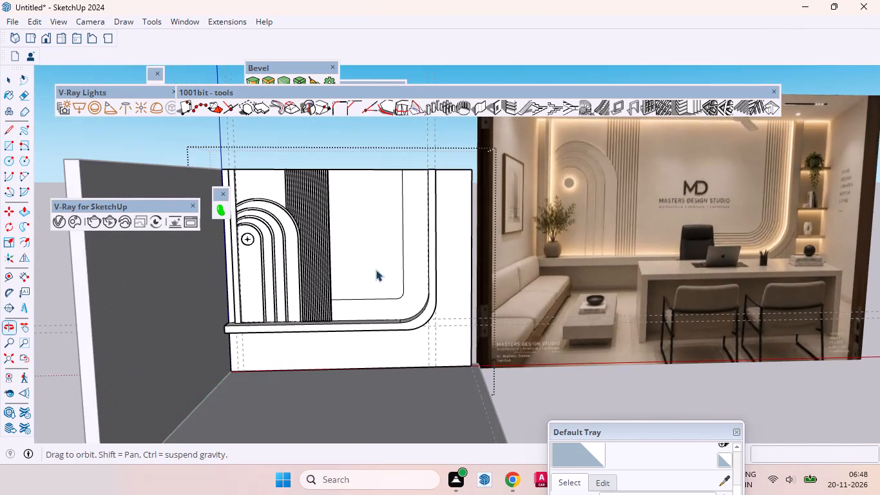
{"action": "left_click", "coordinate": [411, 249]}
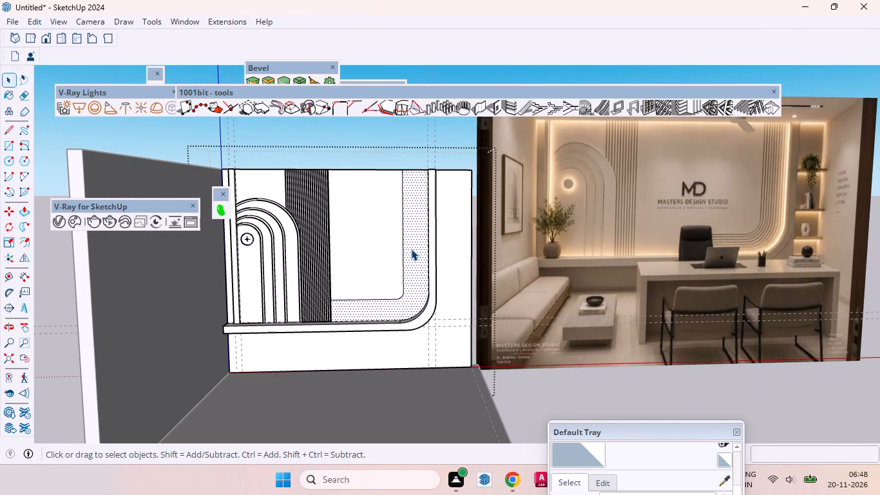
{"action": "left_click", "coordinate": [694, 102]}
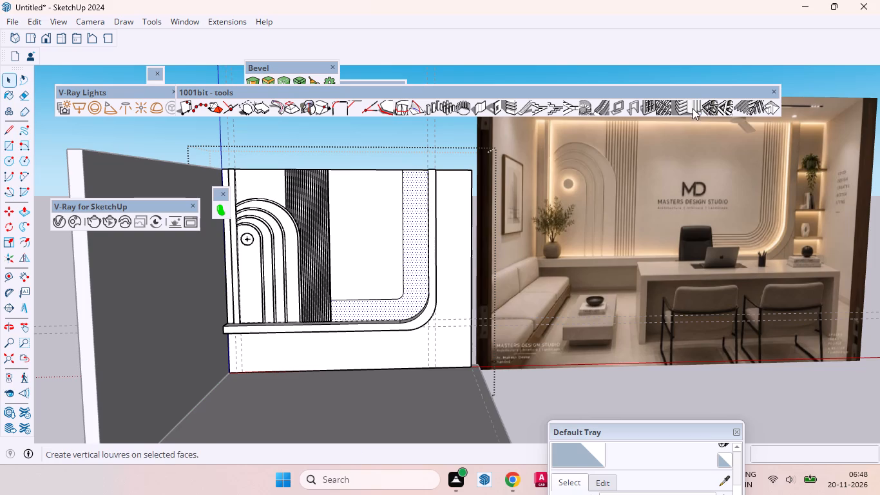
{"action": "left_click", "coordinate": [226, 356]}
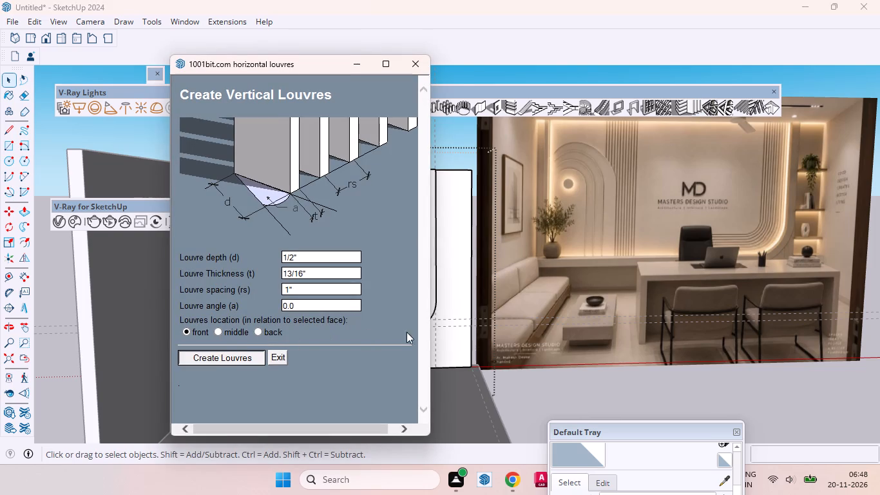
Examine the new louvres around the plain panel from several angles and compare the wall with the reference picture.
{"action": "scroll", "coordinate": [387, 286], "scroll_direction": "up", "scroll_amount": 8}
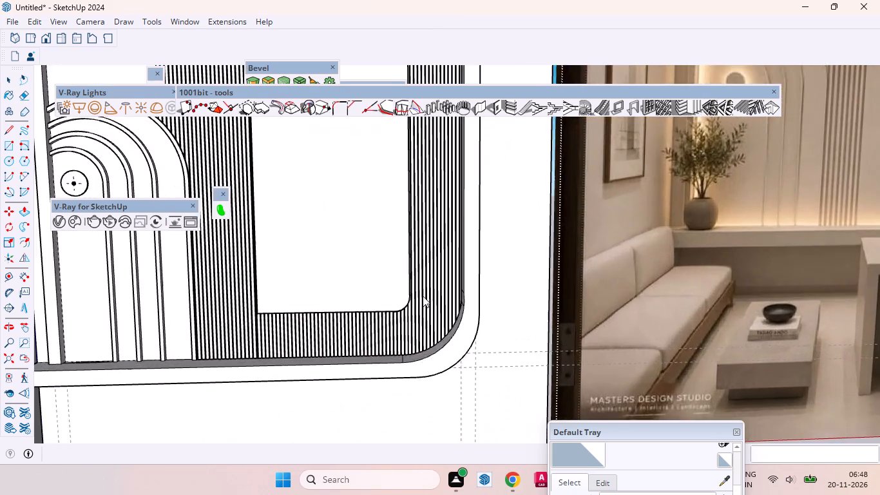
{"action": "scroll", "coordinate": [423, 296], "scroll_direction": "up", "scroll_amount": 3}
{"action": "middle_click_drag", "start_coordinate": [414, 313], "coordinate": [398, 302]}
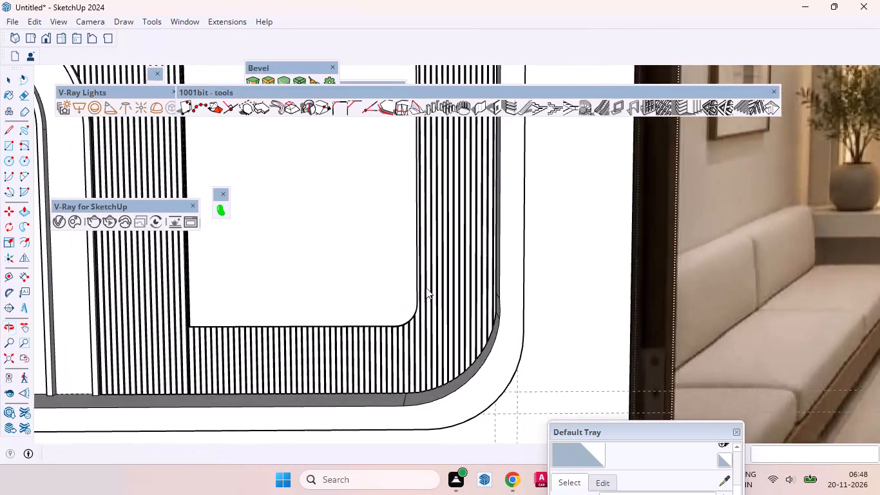
{"action": "scroll", "coordinate": [426, 287], "scroll_direction": "down", "scroll_amount": 20}
{"action": "scroll", "coordinate": [426, 287], "scroll_direction": "down", "scroll_amount": 1}
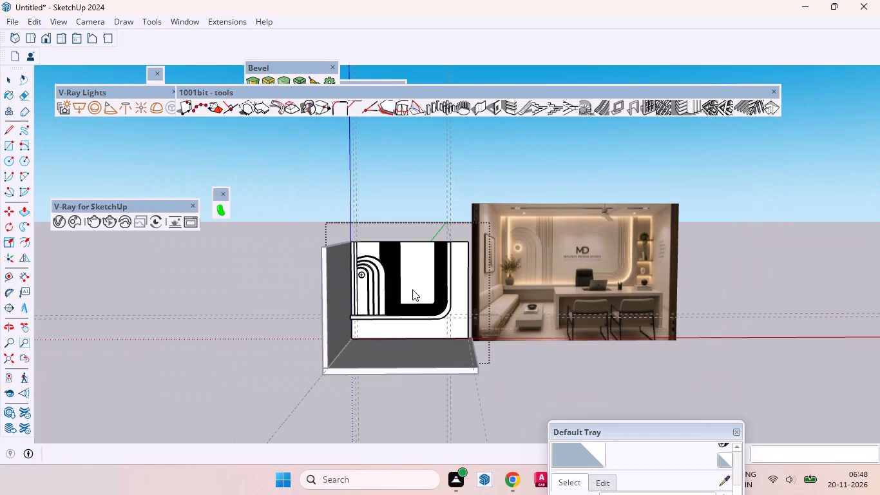
{"action": "middle_click_drag", "start_coordinate": [416, 289], "coordinate": [560, 418]}
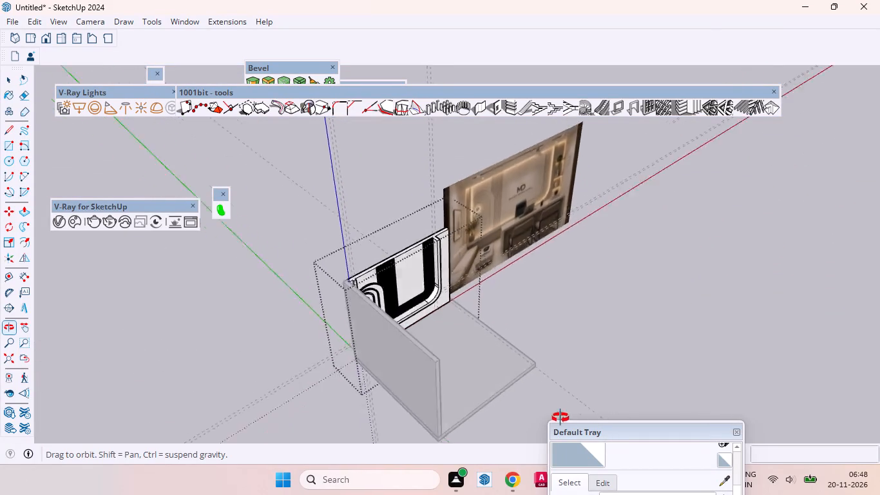
{"action": "middle_click_drag", "start_coordinate": [560, 418], "coordinate": [550, 360]}
{"action": "scroll", "coordinate": [497, 330], "scroll_direction": "up", "scroll_amount": 1}
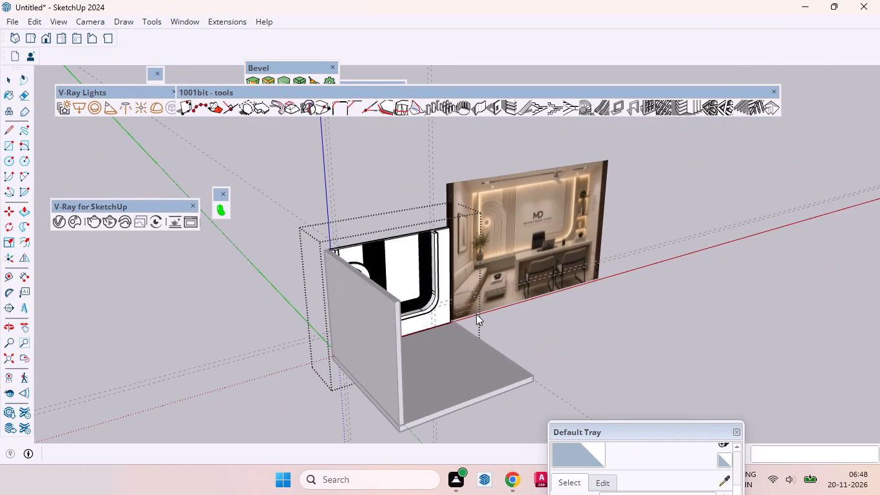
{"action": "scroll", "coordinate": [376, 285], "scroll_direction": "up", "scroll_amount": 4}
{"action": "scroll", "coordinate": [422, 242], "scroll_direction": "up", "scroll_amount": 6}
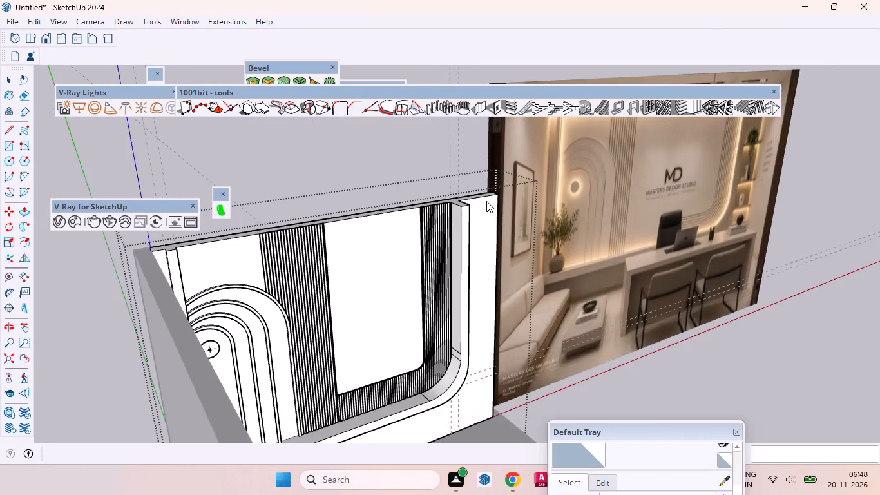
{"action": "scroll", "coordinate": [486, 201], "scroll_direction": "up", "scroll_amount": 7}
{"action": "scroll", "coordinate": [453, 209], "scroll_direction": "down", "scroll_amount": 7}
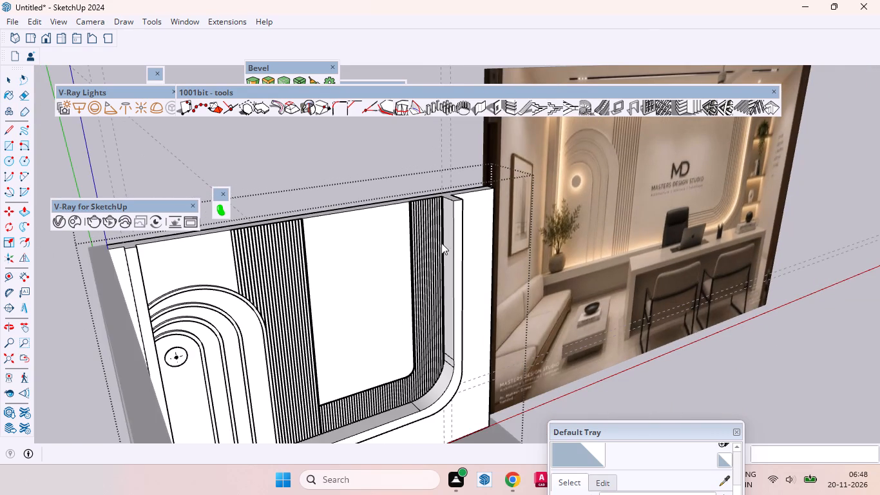
{"action": "scroll", "coordinate": [435, 248], "scroll_direction": "up", "scroll_amount": 1}
{"action": "scroll", "coordinate": [406, 267], "scroll_direction": "down", "scroll_amount": 2}
{"action": "scroll", "coordinate": [406, 267], "scroll_direction": "up", "scroll_amount": 1}
{"action": "scroll", "coordinate": [406, 267], "scroll_direction": "down", "scroll_amount": 7}
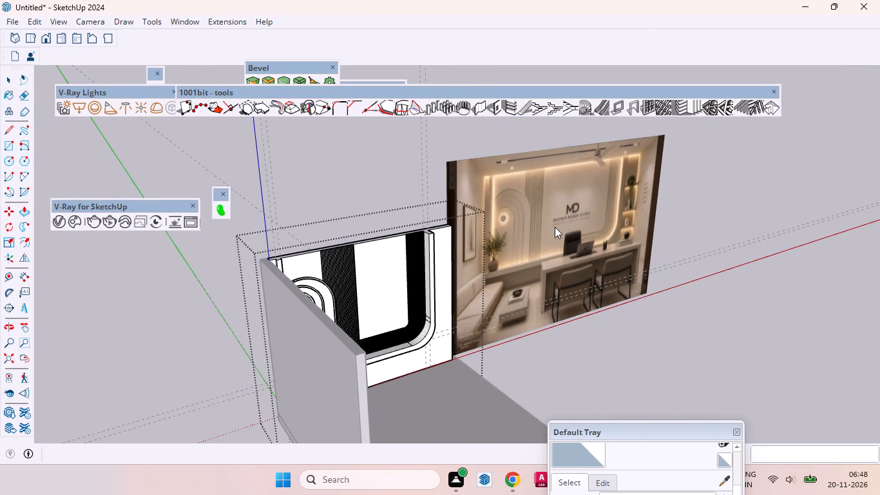
{"action": "middle_click_drag", "start_coordinate": [519, 231], "coordinate": [354, 208]}
{"action": "scroll", "coordinate": [384, 193], "scroll_direction": "down", "scroll_amount": 7}
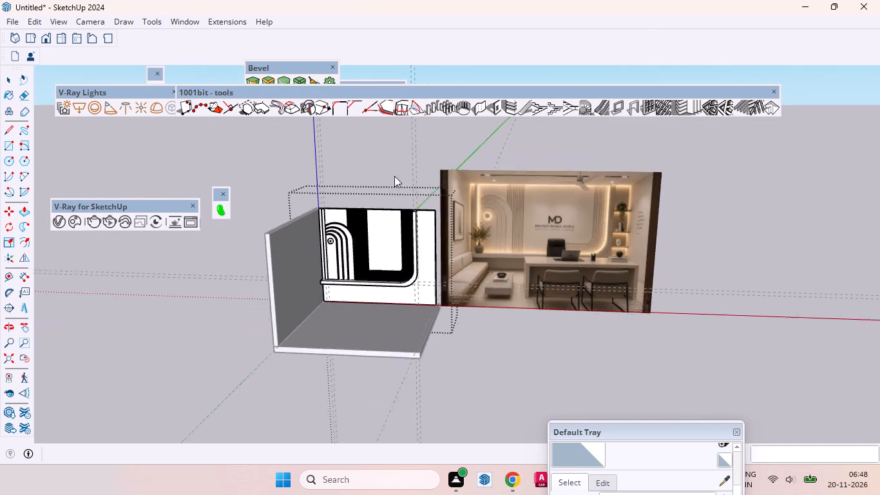
{"action": "scroll", "coordinate": [354, 260], "scroll_direction": "up", "scroll_amount": 3}
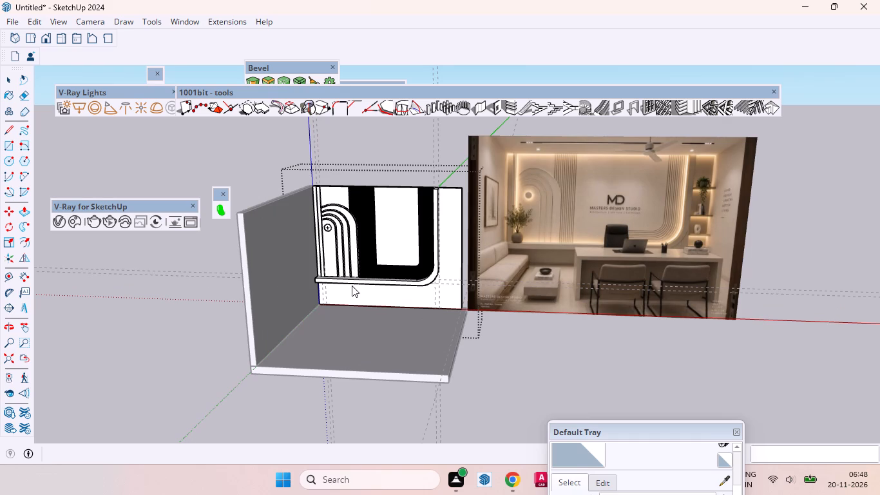
Examine the back wall's louvred border from several angles and compare it with the reference picture.
{"action": "scroll", "coordinate": [363, 273], "scroll_direction": "up", "scroll_amount": 3}
{"action": "middle_click_drag", "start_coordinate": [372, 272], "coordinate": [461, 260]}
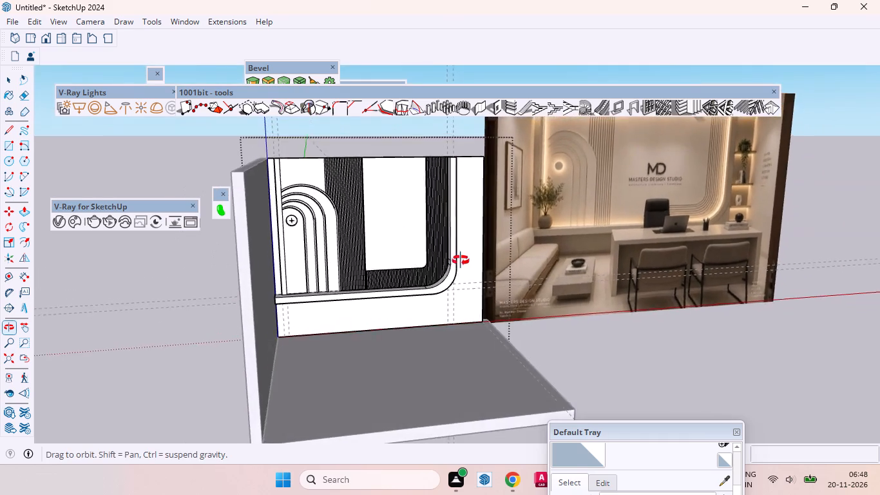
{"action": "middle_click_drag", "start_coordinate": [461, 260], "coordinate": [367, 353]}
{"action": "scroll", "coordinate": [367, 349], "scroll_direction": "down", "scroll_amount": 2}
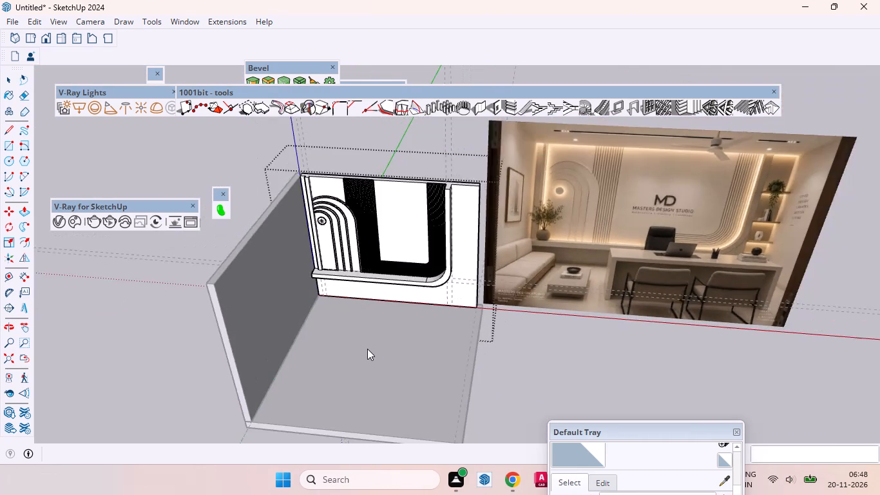
{"action": "scroll", "coordinate": [367, 349], "scroll_direction": "down", "scroll_amount": 2}
{"action": "middle_click_drag", "start_coordinate": [365, 344], "coordinate": [372, 300]}
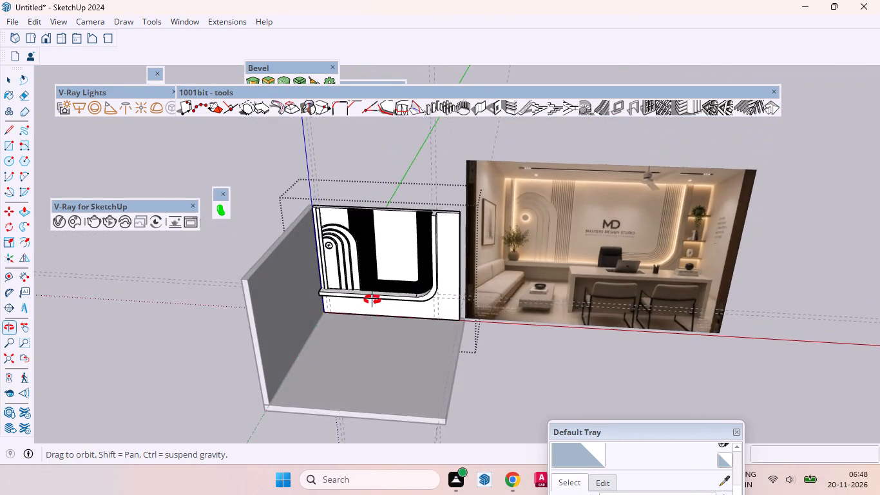
{"action": "middle_click_drag", "start_coordinate": [372, 300], "coordinate": [383, 264]}
{"action": "middle_click_drag", "start_coordinate": [392, 245], "coordinate": [399, 231]}
{"action": "scroll", "coordinate": [390, 252], "scroll_direction": "up", "scroll_amount": 5}
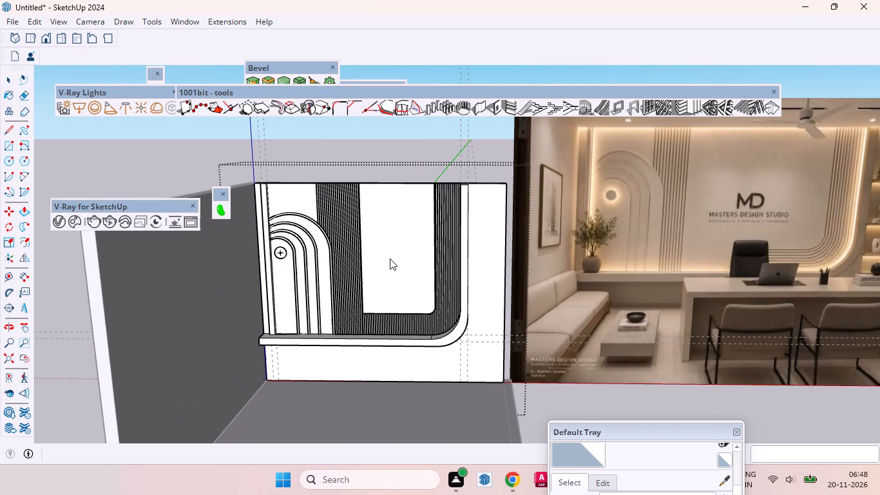
{"action": "scroll", "coordinate": [378, 288], "scroll_direction": "down", "scroll_amount": 3}
{"action": "middle_click_drag", "start_coordinate": [365, 293], "coordinate": [396, 291]}
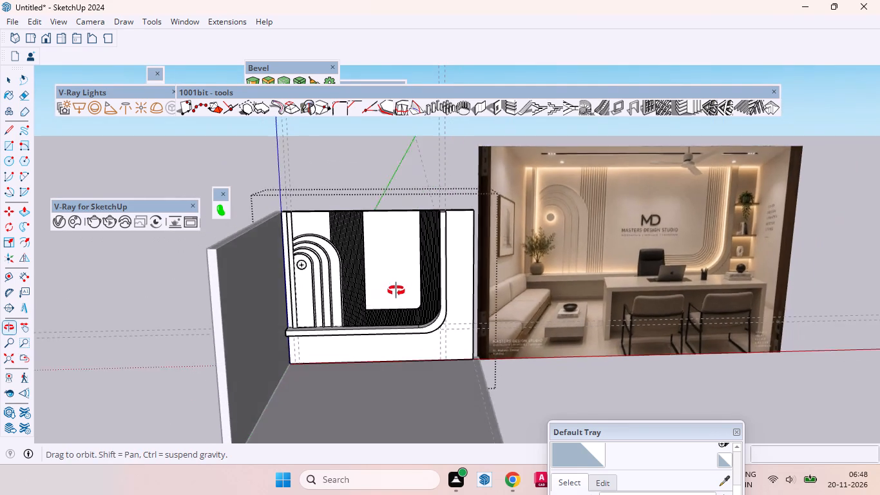
{"action": "middle_click_drag", "start_coordinate": [396, 291], "coordinate": [434, 269]}
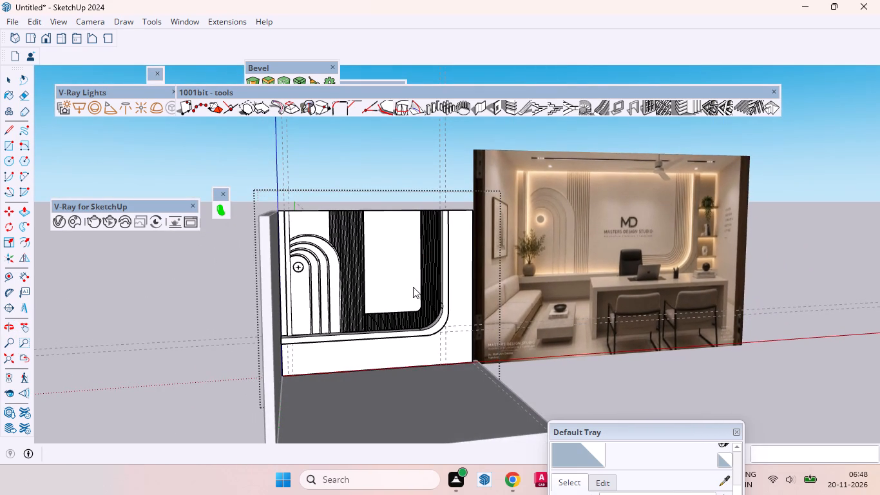
{"action": "left_click", "coordinate": [358, 238]}
{"action": "key", "text": "space"}
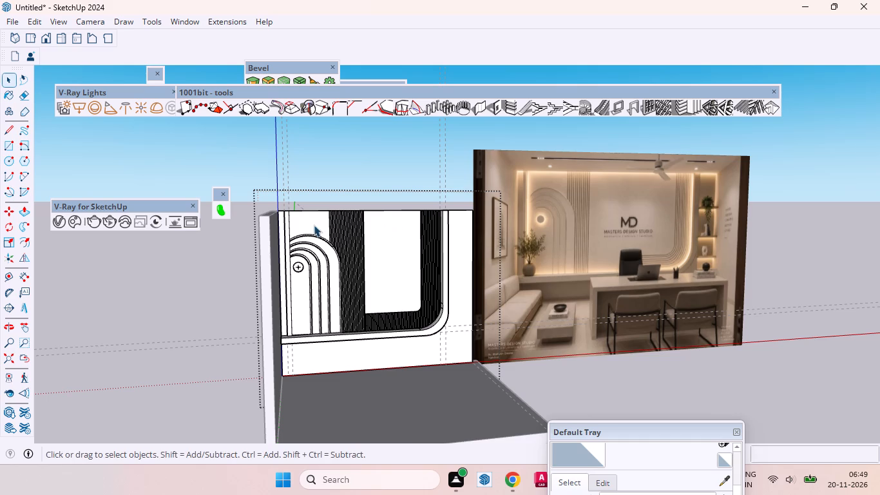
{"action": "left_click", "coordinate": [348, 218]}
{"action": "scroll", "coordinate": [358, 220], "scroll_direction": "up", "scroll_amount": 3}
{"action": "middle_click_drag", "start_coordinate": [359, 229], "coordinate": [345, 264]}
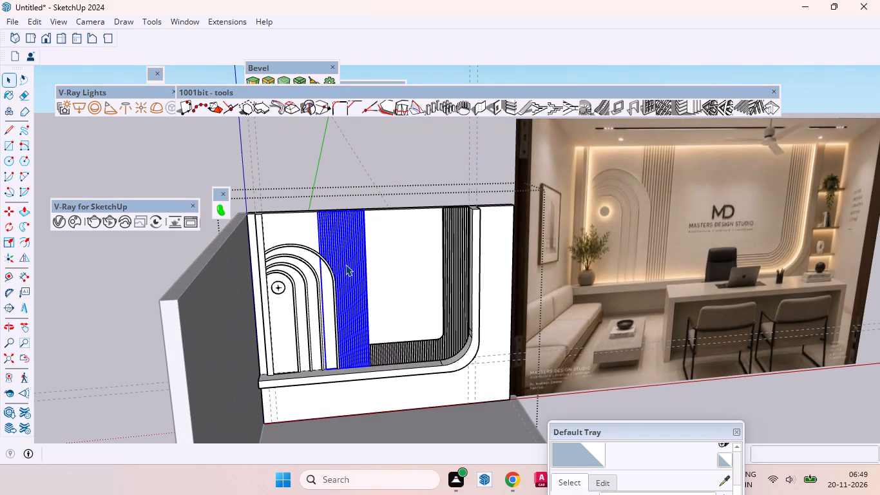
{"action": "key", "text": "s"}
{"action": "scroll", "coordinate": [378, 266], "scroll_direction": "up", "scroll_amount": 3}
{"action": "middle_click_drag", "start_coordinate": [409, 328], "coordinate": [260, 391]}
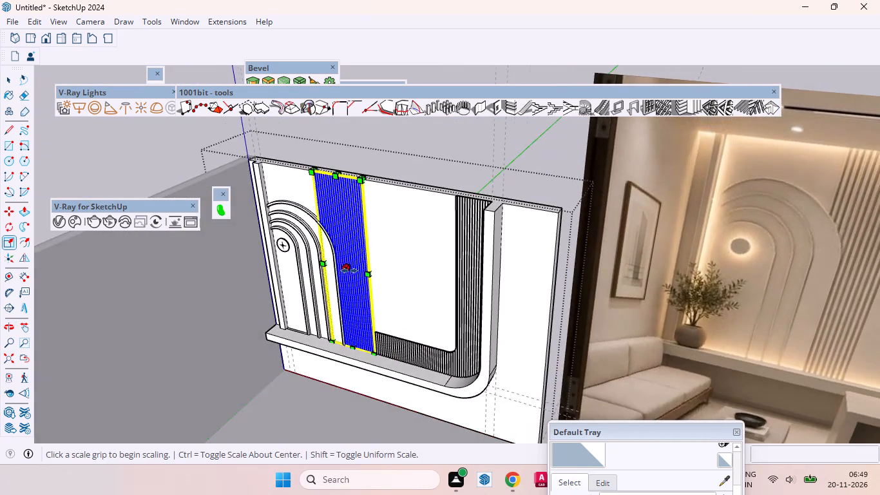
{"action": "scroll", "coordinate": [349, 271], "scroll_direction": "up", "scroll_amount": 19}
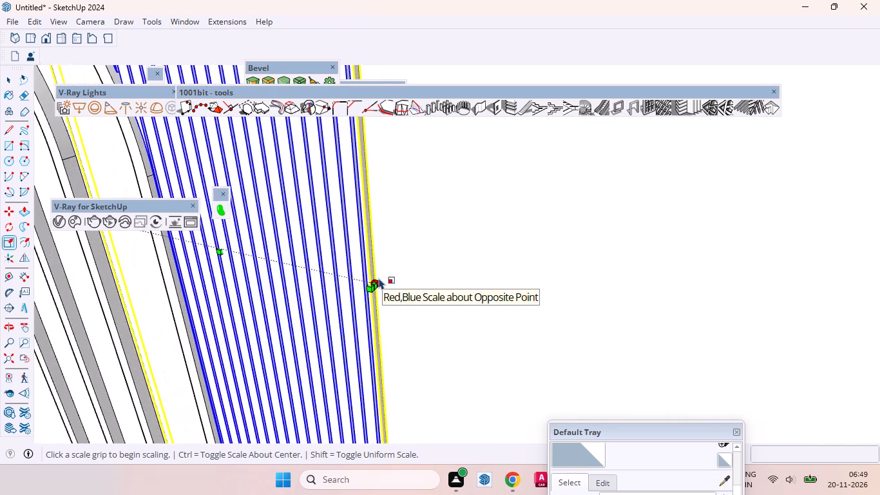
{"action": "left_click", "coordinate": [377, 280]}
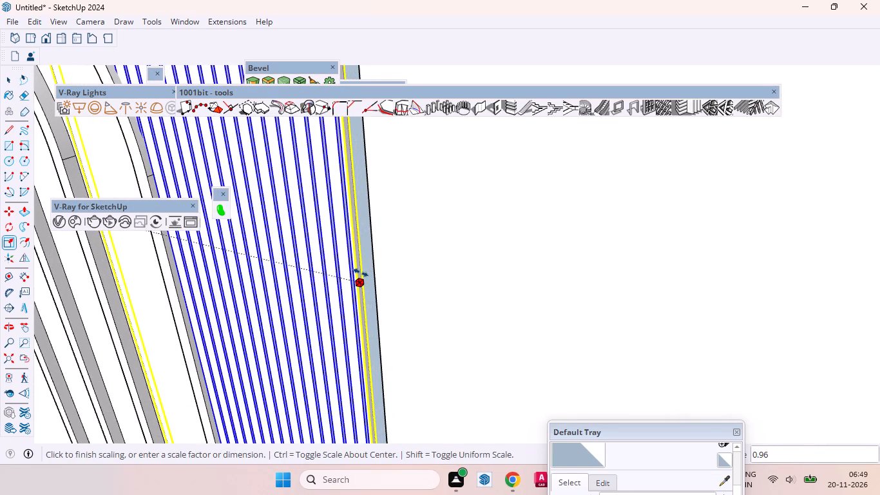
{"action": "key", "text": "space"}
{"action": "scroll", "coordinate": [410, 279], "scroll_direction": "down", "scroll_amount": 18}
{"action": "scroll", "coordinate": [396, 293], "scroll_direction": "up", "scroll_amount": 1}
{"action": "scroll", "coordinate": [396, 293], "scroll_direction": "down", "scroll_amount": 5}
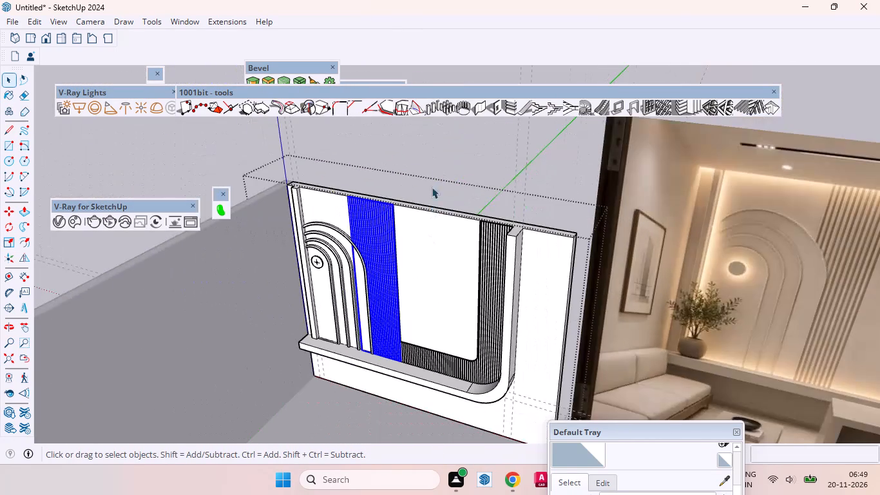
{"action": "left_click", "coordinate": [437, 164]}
Copy the raised frame's inner front edge, including its horizontal, rounded-corner and vertical parts, about 5 7/8" back along the green axis towards the louvres.
{"action": "middle_click_drag", "start_coordinate": [463, 209], "coordinate": [530, 168]}
{"action": "scroll", "coordinate": [452, 216], "scroll_direction": "down", "scroll_amount": 8}
{"action": "middle_click_drag", "start_coordinate": [423, 260], "coordinate": [531, 267]}
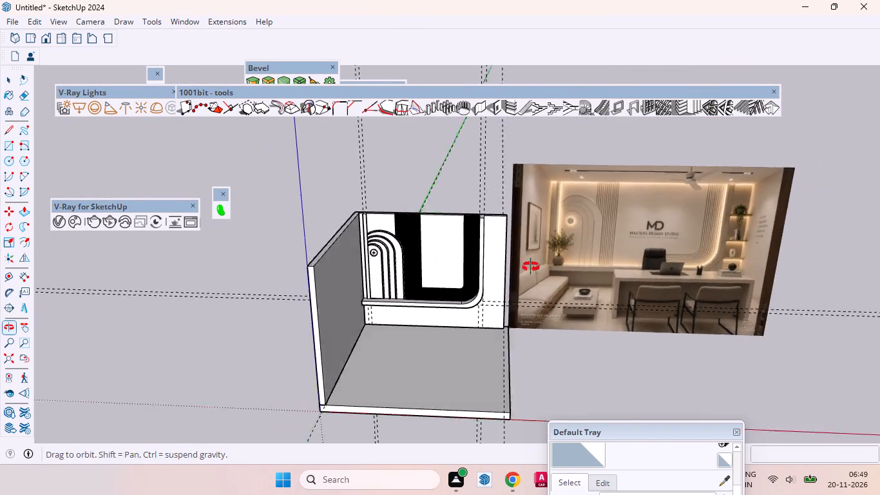
{"action": "middle_click_drag", "start_coordinate": [531, 267], "coordinate": [646, 344]}
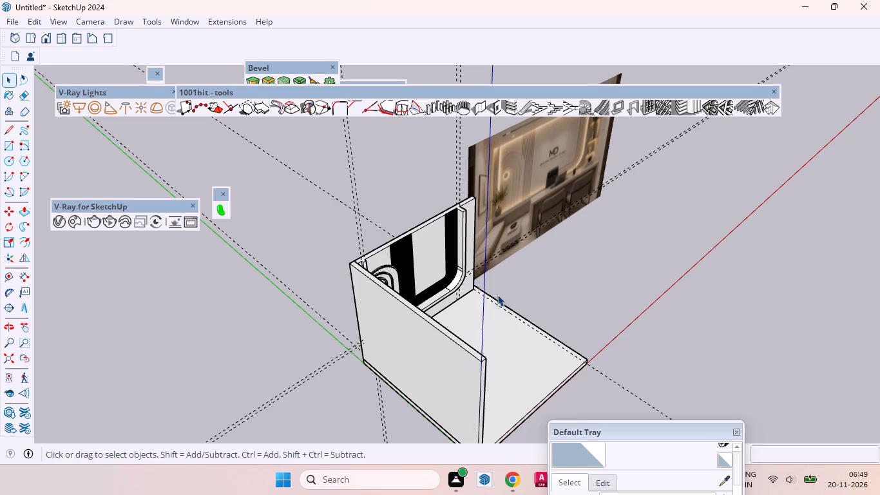
{"action": "scroll", "coordinate": [357, 296], "scroll_direction": "down", "scroll_amount": 3}
{"action": "middle_click_drag", "start_coordinate": [413, 306], "coordinate": [293, 309]}
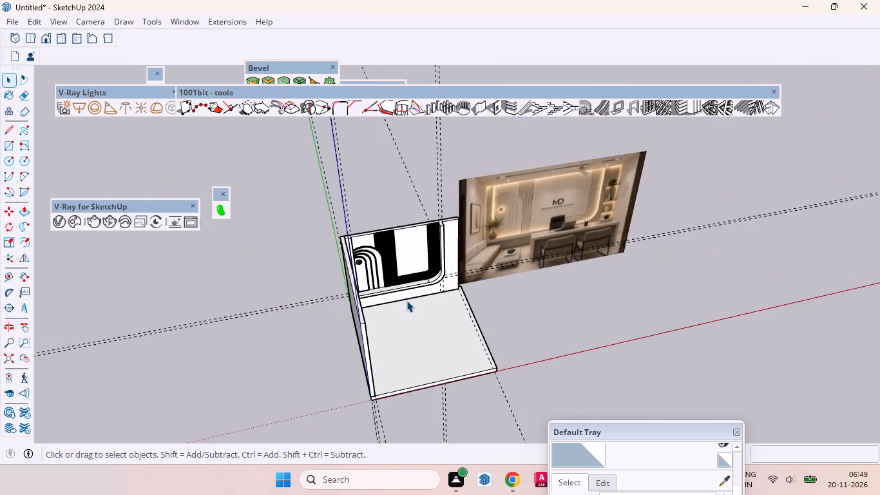
{"action": "scroll", "coordinate": [410, 300], "scroll_direction": "up", "scroll_amount": 14}
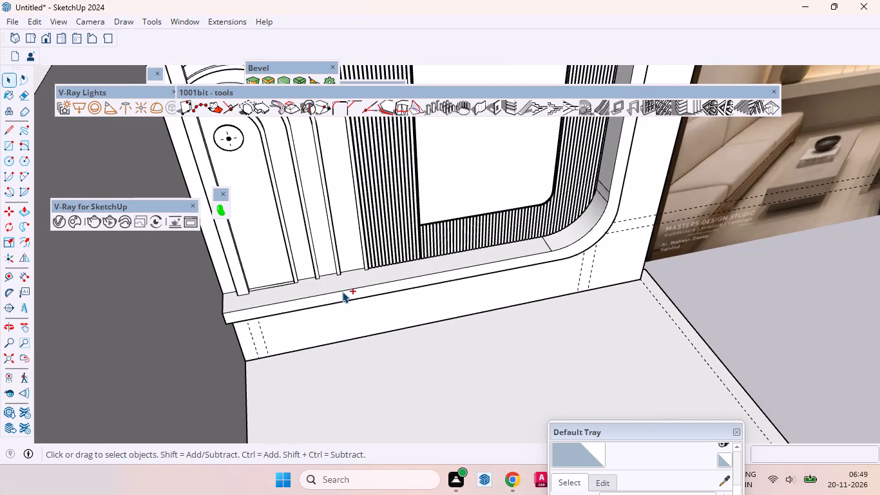
{"action": "left_click", "coordinate": [343, 290], "text": "ctrl"}
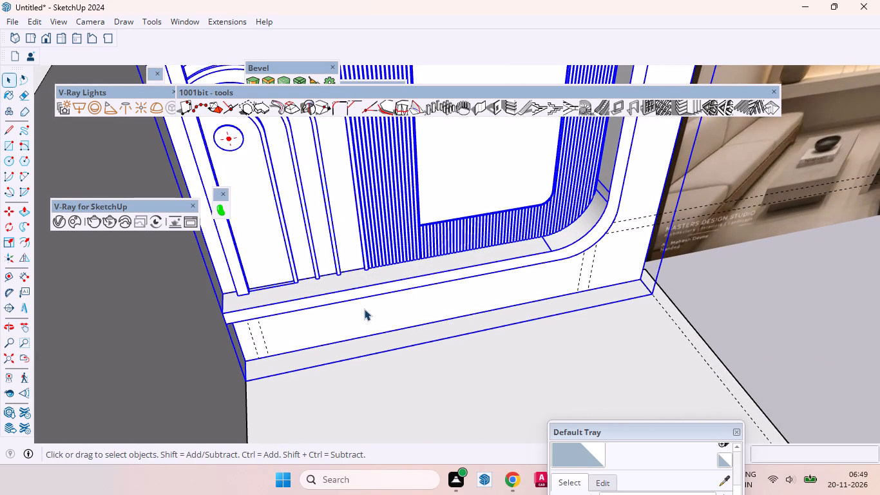
{"action": "double_click", "coordinate": [364, 309]}
{"action": "left_click", "coordinate": [354, 289], "text": "ctrl"}
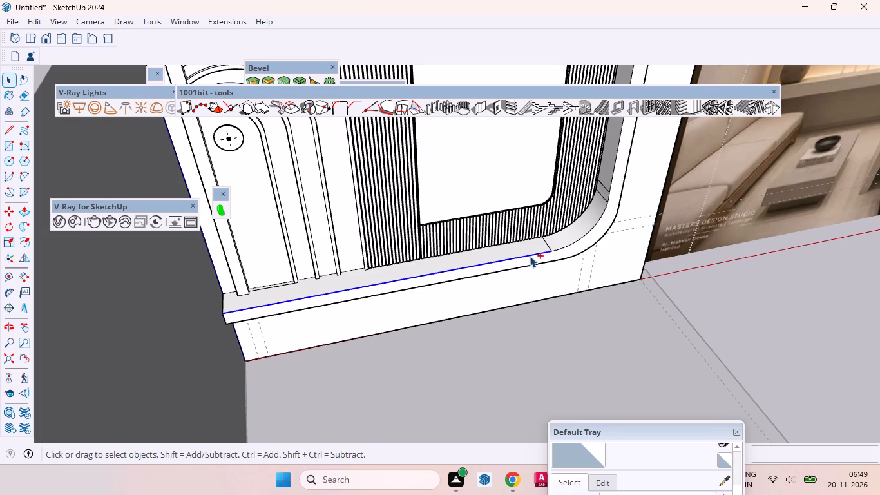
{"action": "left_click", "coordinate": [564, 246], "text": "ctrl"}
{"action": "scroll", "coordinate": [608, 198], "scroll_direction": "up", "scroll_amount": 9, "text": "ctrl"}
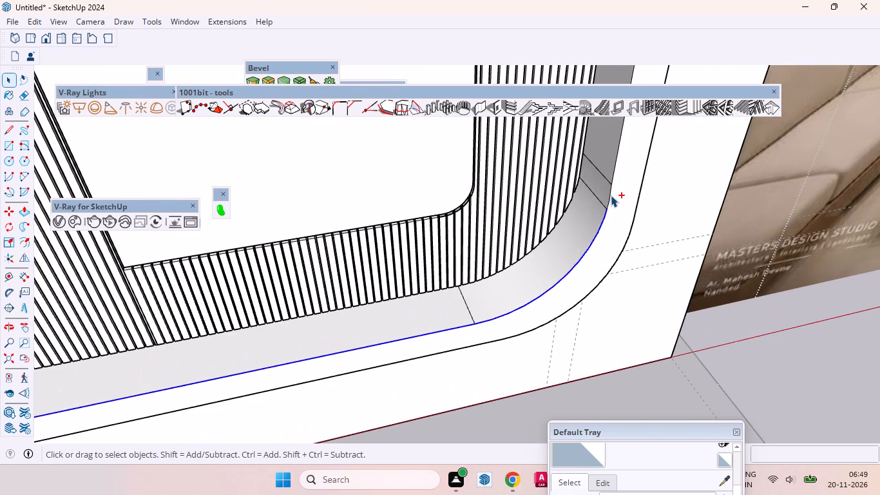
{"action": "left_click", "coordinate": [609, 195], "text": "ctrl"}
{"action": "left_click", "coordinate": [617, 158], "text": "ctrl"}
{"action": "scroll", "coordinate": [571, 308], "scroll_direction": "down", "scroll_amount": 2, "text": "ctrl"}
{"action": "scroll", "coordinate": [571, 310], "scroll_direction": "up", "scroll_amount": 1, "text": "ctrl"}
{"action": "scroll", "coordinate": [571, 310], "scroll_direction": "down", "scroll_amount": 16, "text": "ctrl"}
{"action": "scroll", "coordinate": [517, 301], "scroll_direction": "up", "scroll_amount": 1, "text": "ctrl"}
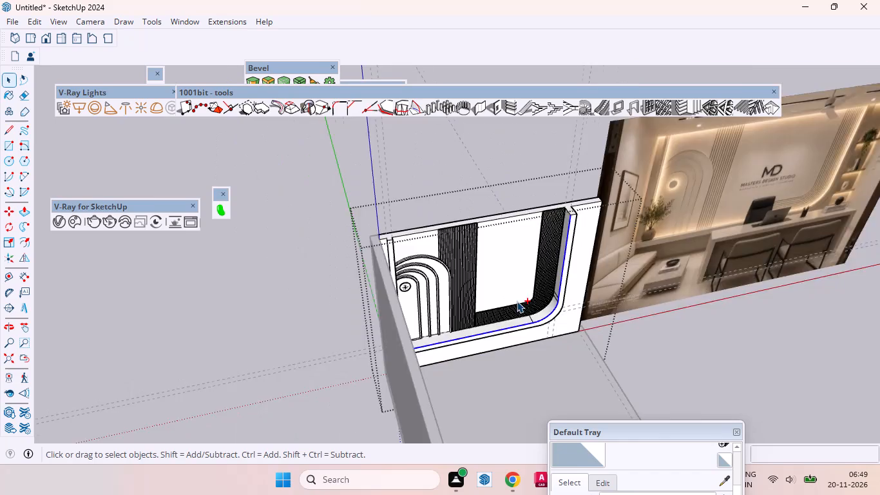
{"action": "scroll", "coordinate": [517, 301], "scroll_direction": "up", "scroll_amount": 7, "text": "ctrl"}
{"action": "middle_click_drag", "start_coordinate": [544, 320], "coordinate": [660, 352]}
{"action": "scroll", "coordinate": [606, 297], "scroll_direction": "up", "scroll_amount": 6}
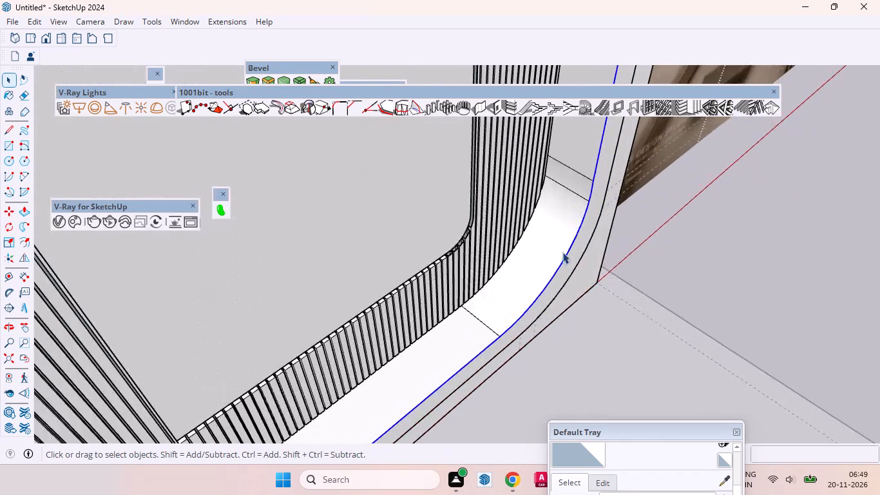
{"action": "scroll", "coordinate": [562, 252], "scroll_direction": "up", "scroll_amount": 5}
{"action": "middle_click_drag", "start_coordinate": [552, 255], "coordinate": [592, 257]}
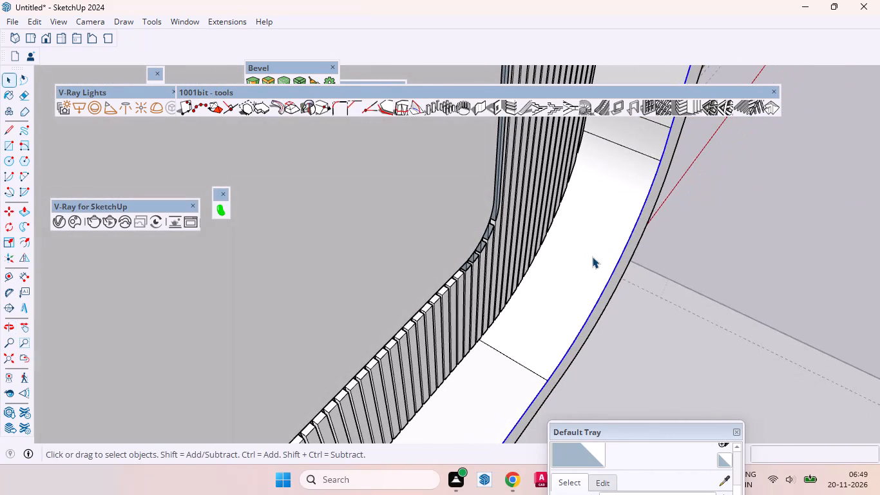
{"action": "key", "text": "m"}
{"action": "left_click", "coordinate": [603, 267]}
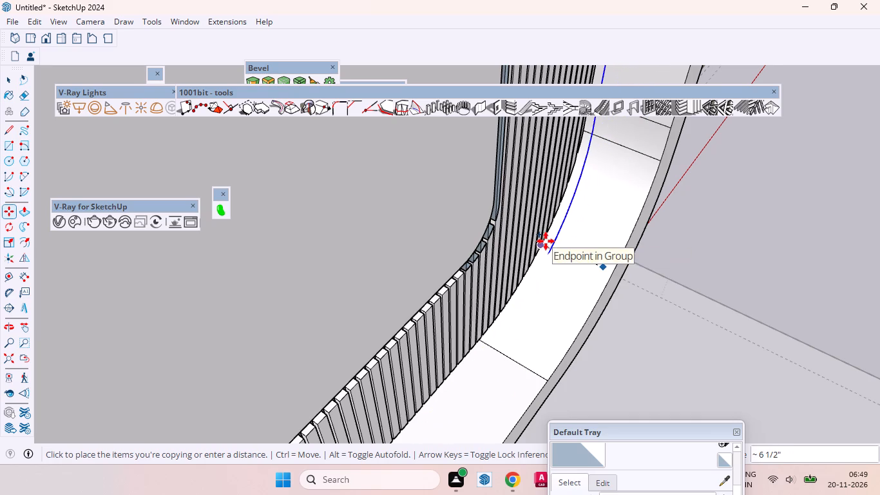
{"action": "scroll", "coordinate": [546, 241], "scroll_direction": "up", "scroll_amount": 13}
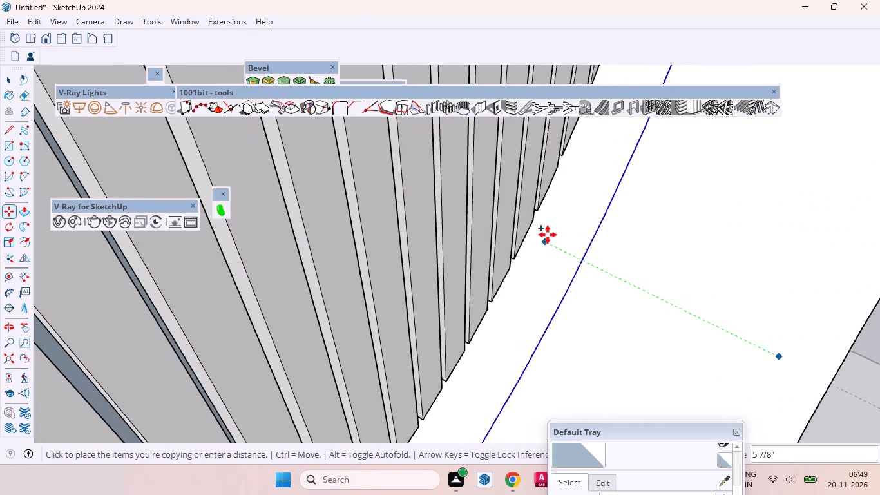
{"action": "left_click", "coordinate": [546, 234]}
Move the copied edge line about 1 1/4" further back along the green axis, close to the louvres' front.
{"action": "left_click", "coordinate": [596, 260]}
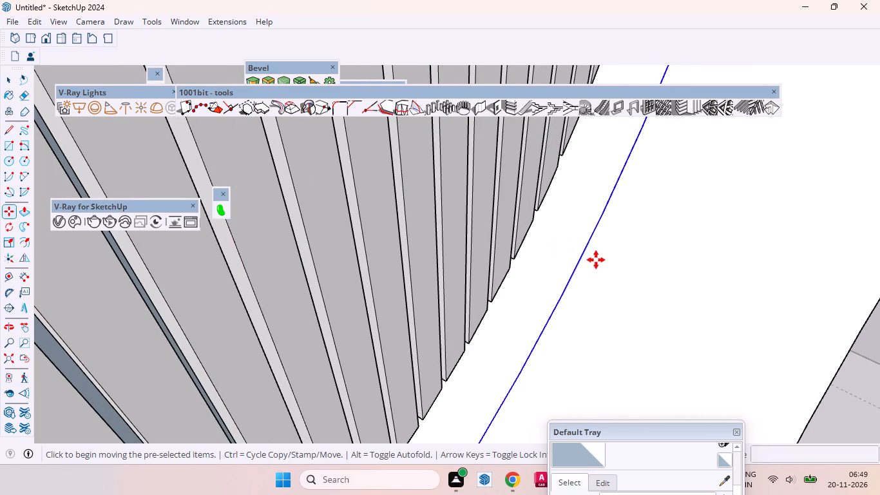
{"action": "left_click", "coordinate": [552, 237]}
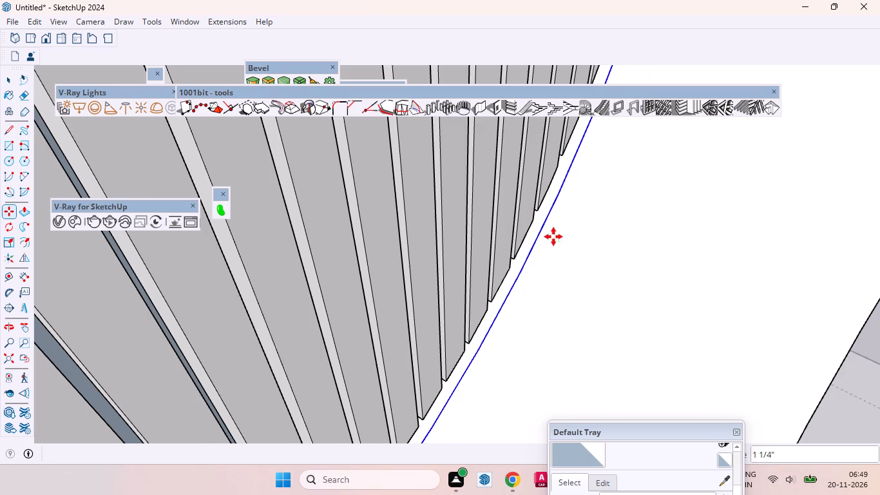
{"action": "scroll", "coordinate": [562, 258], "scroll_direction": "down", "scroll_amount": 15}
{"action": "scroll", "coordinate": [538, 232], "scroll_direction": "up", "scroll_amount": 1}
{"action": "scroll", "coordinate": [538, 232], "scroll_direction": "down", "scroll_amount": 10}
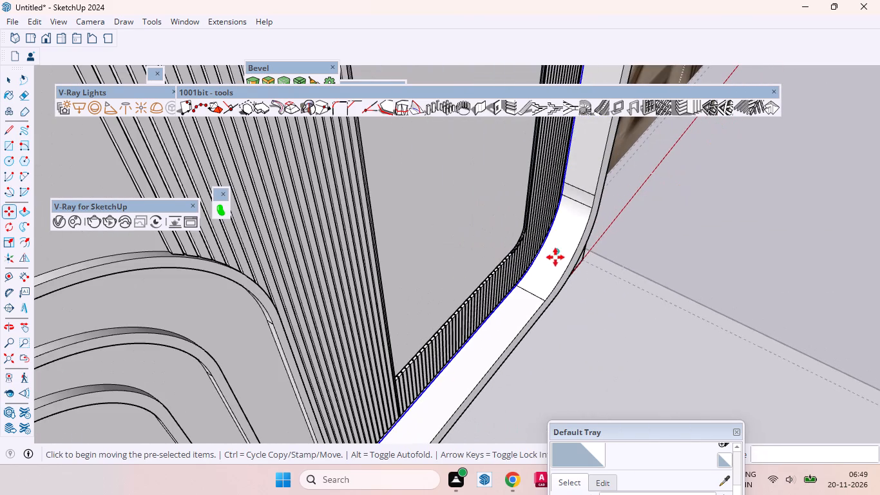
Copy the edge line beside the louvres 1" forward along the green axis to outline a narrow strip.
{"action": "scroll", "coordinate": [575, 240], "scroll_direction": "up", "scroll_amount": 19}
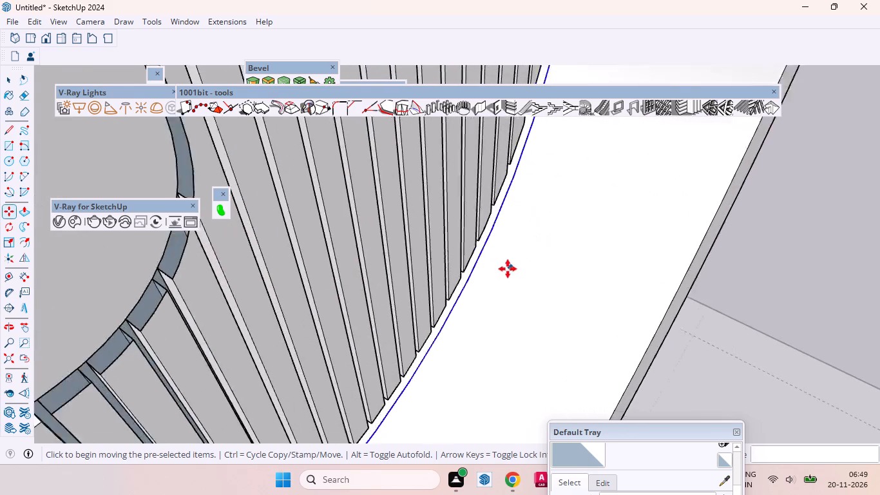
{"action": "scroll", "coordinate": [508, 269], "scroll_direction": "up", "scroll_amount": 5}
{"action": "left_click", "coordinate": [481, 259]}
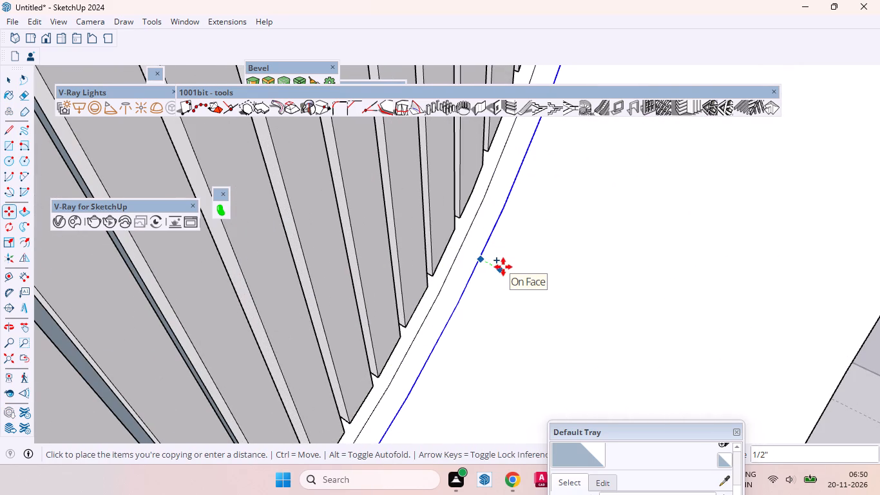
{"action": "key", "text": "1"}
{"action": "key", "text": "Return"}
{"action": "key", "text": "space"}
Check the rounded-corner, bottom and vertical parts of the narrow strip beside the louvres for separately selectable faces.
{"action": "left_click", "coordinate": [482, 266]}
{"action": "scroll", "coordinate": [482, 274], "scroll_direction": "down", "scroll_amount": 6}
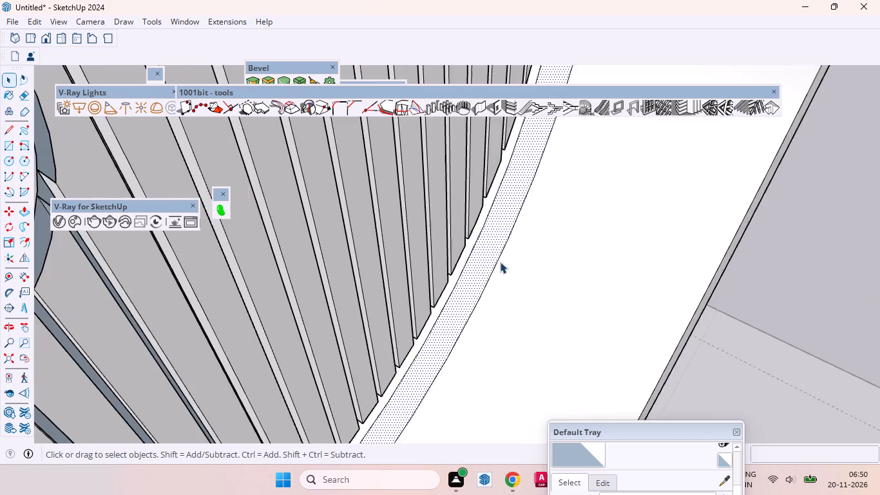
{"action": "scroll", "coordinate": [500, 262], "scroll_direction": "down", "scroll_amount": 9}
{"action": "scroll", "coordinate": [520, 238], "scroll_direction": "up", "scroll_amount": 1}
{"action": "scroll", "coordinate": [520, 239], "scroll_direction": "down", "scroll_amount": 6}
{"action": "scroll", "coordinate": [503, 272], "scroll_direction": "up", "scroll_amount": 8}
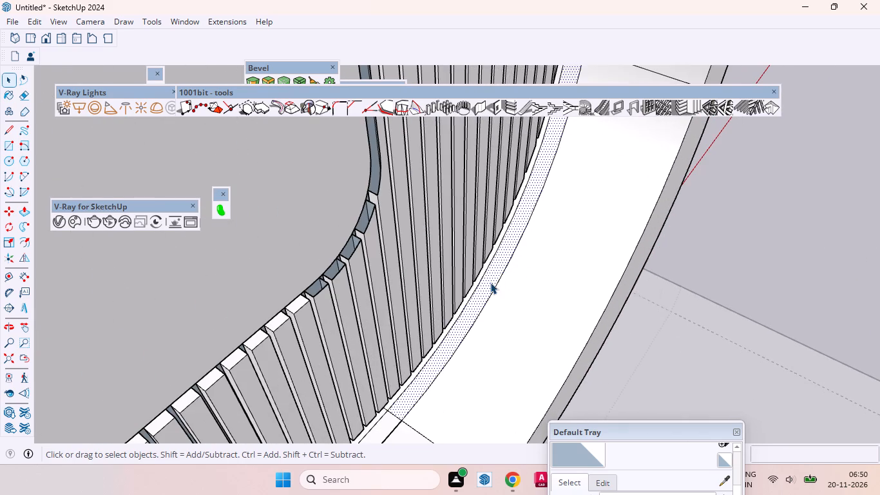
{"action": "scroll", "coordinate": [486, 285], "scroll_direction": "up", "scroll_amount": 6, "text": "ctrl"}
{"action": "double_click", "coordinate": [486, 286], "text": "ctrl"}
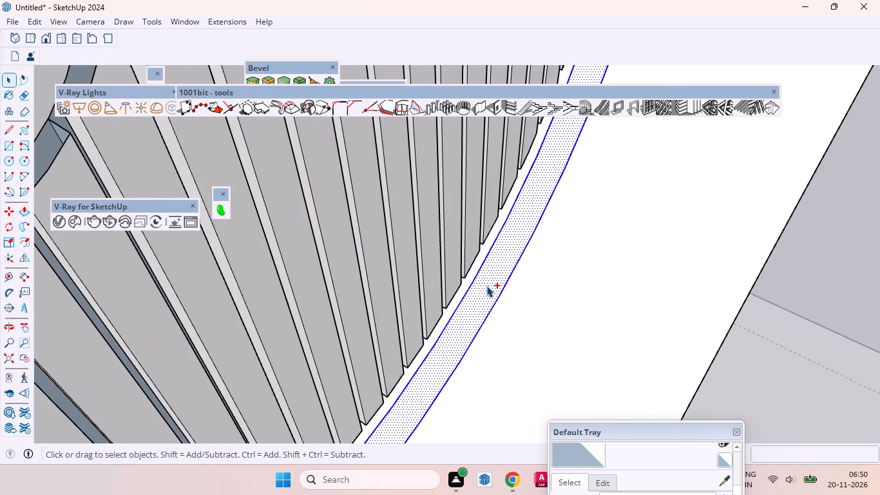
{"action": "scroll", "coordinate": [483, 324], "scroll_direction": "down", "scroll_amount": 7, "text": "ctrl"}
{"action": "scroll", "coordinate": [483, 329], "scroll_direction": "up", "scroll_amount": 1, "text": "ctrl"}
{"action": "scroll", "coordinate": [483, 330], "scroll_direction": "down", "scroll_amount": 9, "text": "ctrl"}
{"action": "scroll", "coordinate": [461, 387], "scroll_direction": "up", "scroll_amount": 6, "text": "ctrl"}
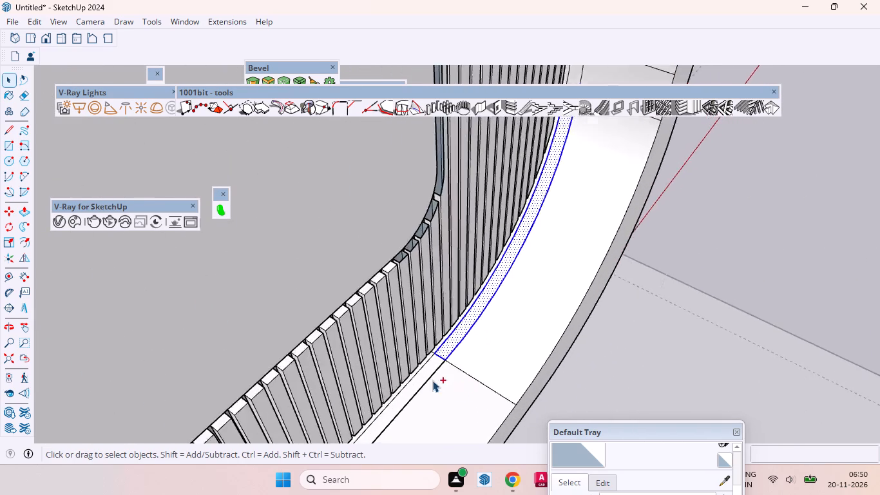
{"action": "scroll", "coordinate": [432, 380], "scroll_direction": "up", "scroll_amount": 5, "text": "ctrl"}
{"action": "double_click", "coordinate": [421, 373], "text": "ctrl"}
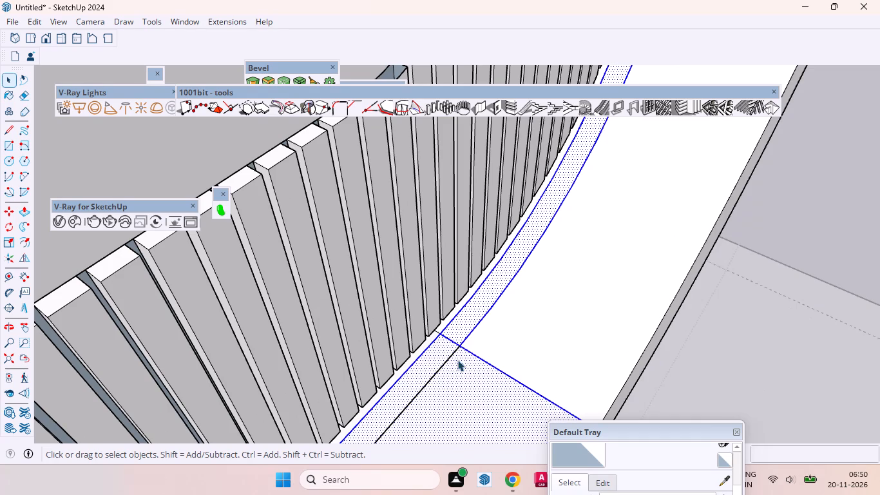
{"action": "left_click", "coordinate": [444, 365]}
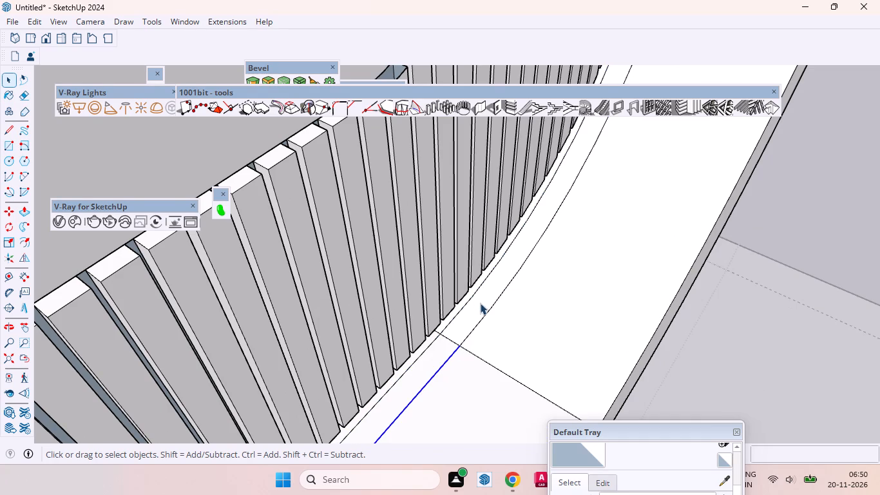
{"action": "left_click", "coordinate": [480, 303]}
{"action": "scroll", "coordinate": [479, 303], "scroll_direction": "down", "scroll_amount": 1}
{"action": "scroll", "coordinate": [479, 303], "scroll_direction": "up", "scroll_amount": 1}
{"action": "scroll", "coordinate": [479, 303], "scroll_direction": "down", "scroll_amount": 6}
{"action": "middle_click_drag", "start_coordinate": [468, 354], "coordinate": [390, 386]}
{"action": "scroll", "coordinate": [472, 304], "scroll_direction": "down", "scroll_amount": 2}
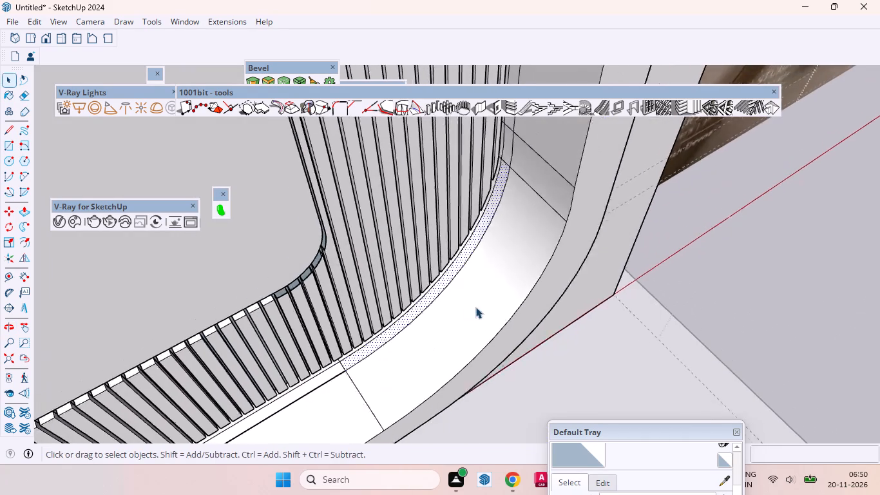
{"action": "scroll", "coordinate": [475, 307], "scroll_direction": "down", "scroll_amount": 2}
{"action": "scroll", "coordinate": [501, 145], "scroll_direction": "up", "scroll_amount": 12}
{"action": "left_click", "coordinate": [506, 145]}
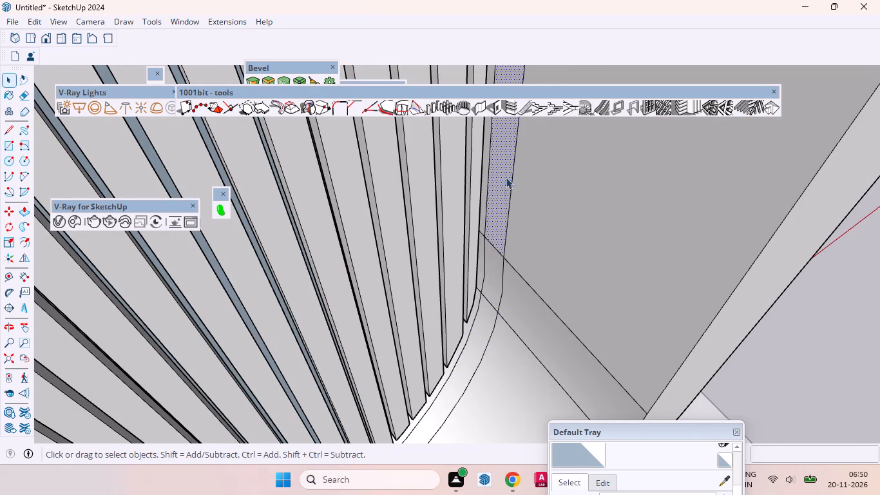
{"action": "left_click", "coordinate": [496, 271]}
{"action": "scroll", "coordinate": [571, 213], "scroll_direction": "down", "scroll_amount": 1}
{"action": "scroll", "coordinate": [575, 210], "scroll_direction": "up", "scroll_amount": 1}
{"action": "scroll", "coordinate": [578, 208], "scroll_direction": "down", "scroll_amount": 14}
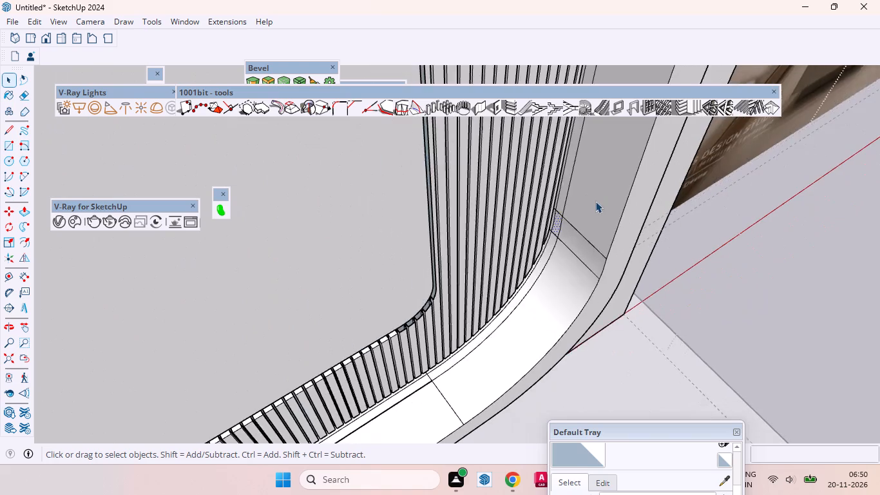
{"action": "scroll", "coordinate": [595, 201], "scroll_direction": "down", "scroll_amount": 5}
{"action": "scroll", "coordinate": [447, 355], "scroll_direction": "up", "scroll_amount": 11}
Delete the straight front line of the strip along the bottom of the frame.
{"action": "left_click", "coordinate": [486, 320]}
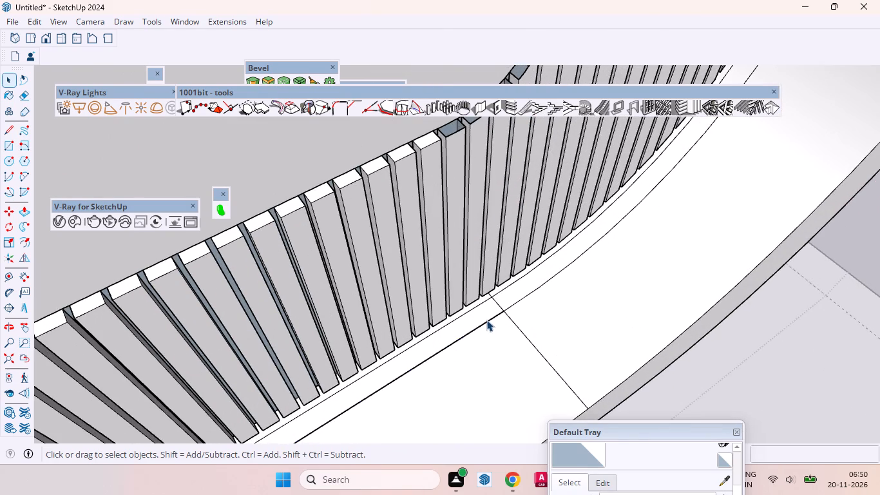
{"action": "key", "text": "Delete"}
{"action": "left_click", "coordinate": [480, 348]}
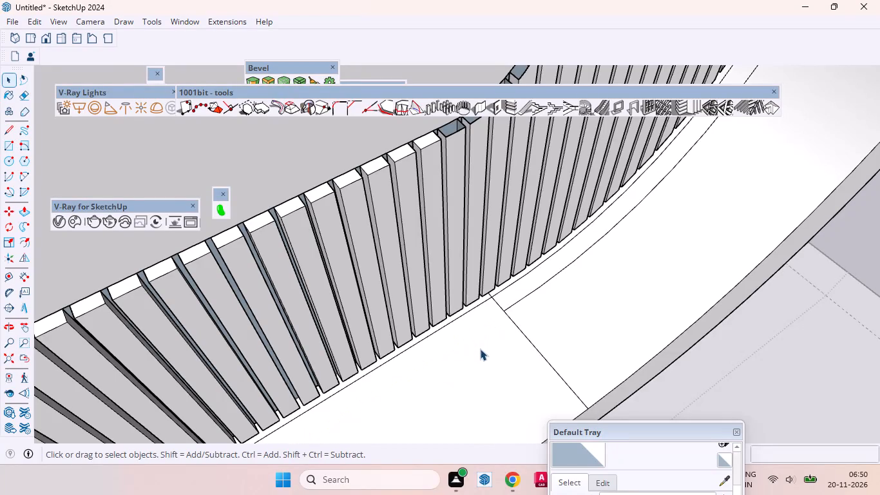
Copy the straight bottom edge beside the louvres 1" forward along the green axis.
{"action": "left_click", "coordinate": [461, 318]}
{"action": "scroll", "coordinate": [497, 298], "scroll_direction": "up", "scroll_amount": 9}
{"action": "key", "text": "m"}
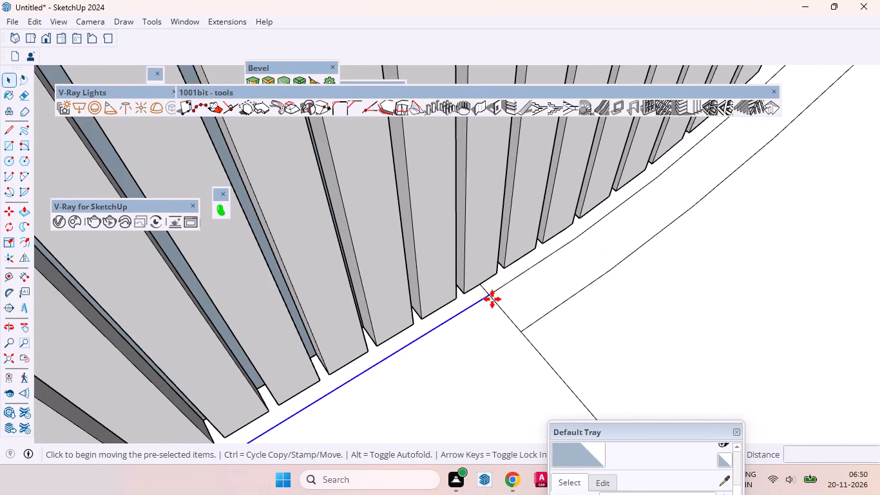
{"action": "scroll", "coordinate": [492, 299], "scroll_direction": "up", "scroll_amount": 4}
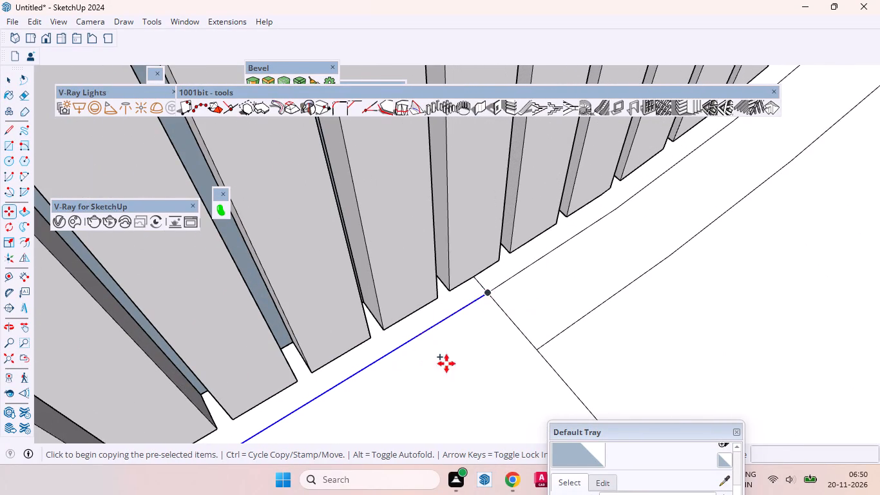
{"action": "left_click", "coordinate": [488, 293]}
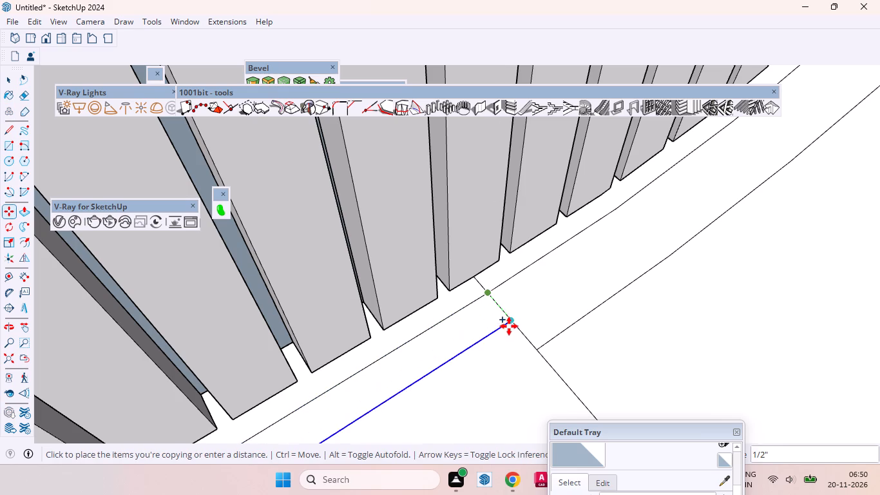
{"action": "key", "text": "1"}
{"action": "key", "text": "Return"}
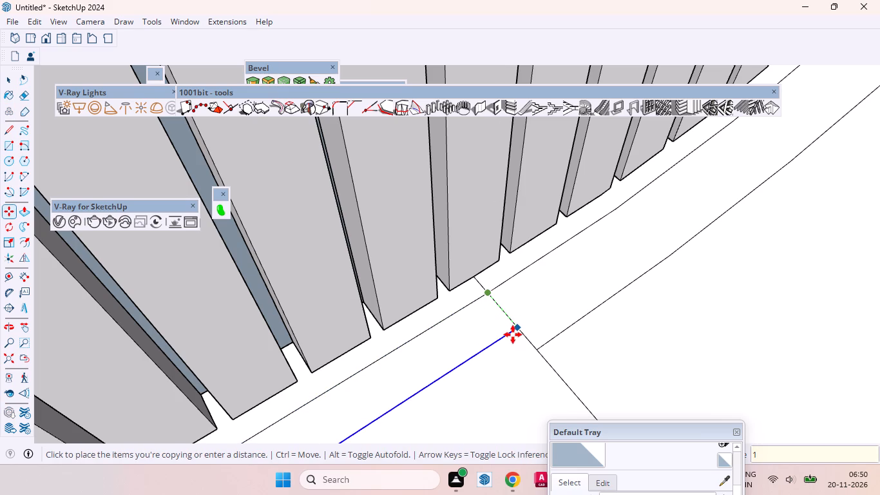
{"action": "key", "text": "space"}
Draw a line about 3' 4 3/8" long along the red axis from the copied edge's end to the frame's open end.
{"action": "left_click", "coordinate": [473, 350]}
{"action": "scroll", "coordinate": [533, 315], "scroll_direction": "down", "scroll_amount": 8}
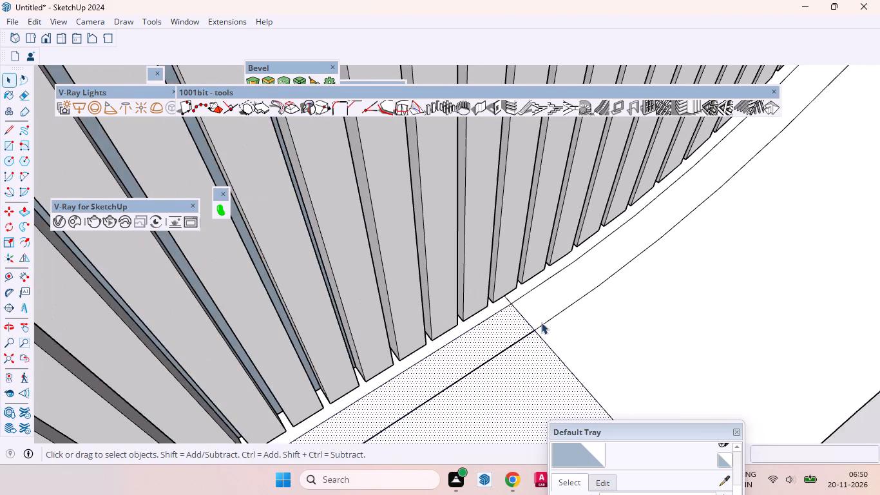
{"action": "scroll", "coordinate": [525, 320], "scroll_direction": "down", "scroll_amount": 13}
{"action": "middle_click_drag", "start_coordinate": [538, 329], "coordinate": [472, 289]}
{"action": "scroll", "coordinate": [549, 270], "scroll_direction": "down", "scroll_amount": 11}
{"action": "scroll", "coordinate": [354, 310], "scroll_direction": "up", "scroll_amount": 2}
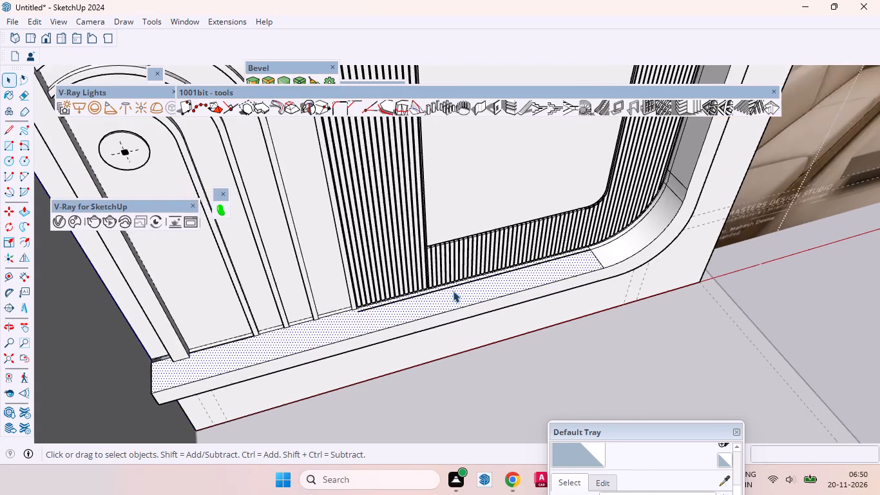
{"action": "scroll", "coordinate": [526, 275], "scroll_direction": "down", "scroll_amount": 6}
{"action": "scroll", "coordinate": [405, 307], "scroll_direction": "up", "scroll_amount": 7}
{"action": "middle_click_drag", "start_coordinate": [389, 318], "coordinate": [401, 345]}
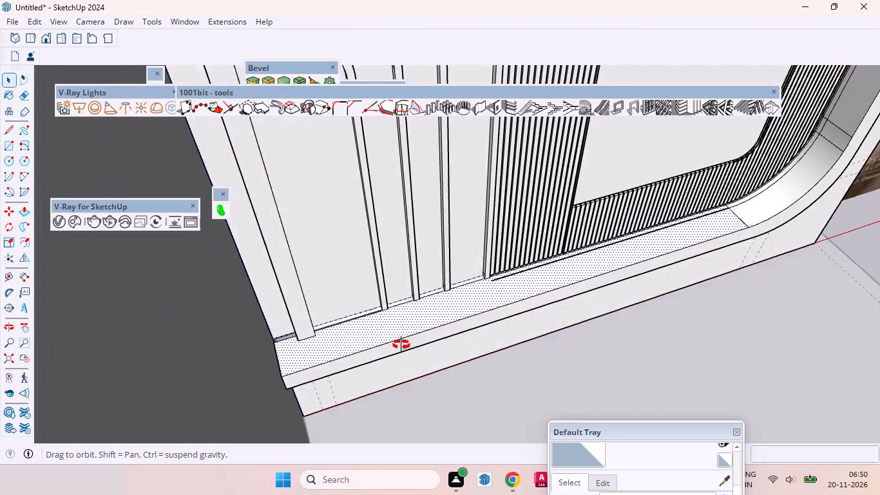
{"action": "middle_click_drag", "start_coordinate": [401, 345], "coordinate": [386, 361]}
{"action": "key", "text": "l"}
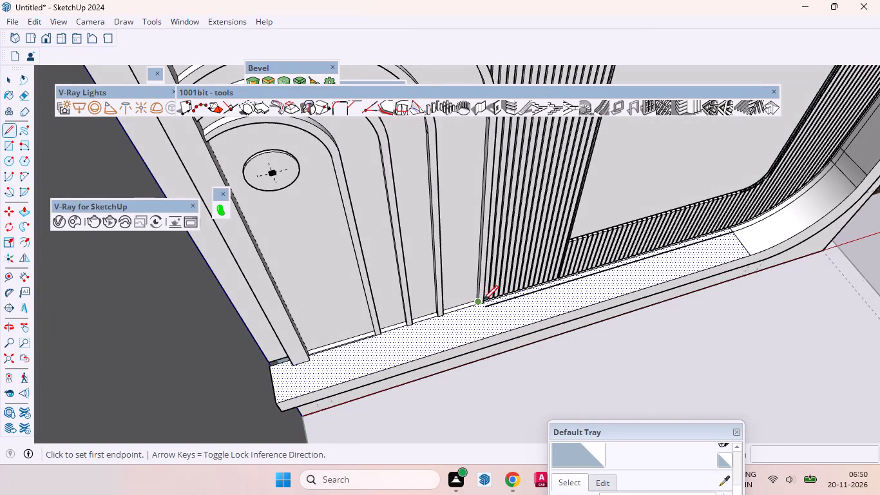
{"action": "scroll", "coordinate": [492, 306], "scroll_direction": "up", "scroll_amount": 7}
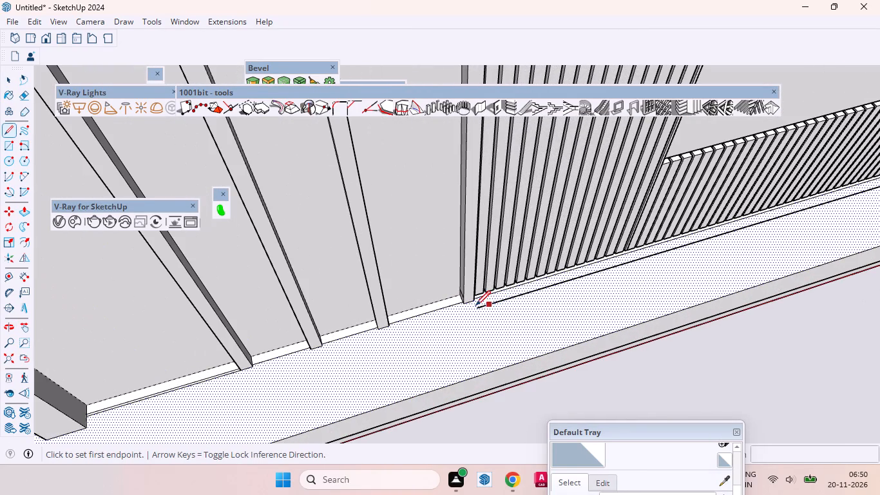
{"action": "left_click", "coordinate": [476, 306]}
{"action": "scroll", "coordinate": [476, 302], "scroll_direction": "down", "scroll_amount": 4}
{"action": "scroll", "coordinate": [476, 302], "scroll_direction": "up", "scroll_amount": 1}
{"action": "scroll", "coordinate": [476, 302], "scroll_direction": "down", "scroll_amount": 7}
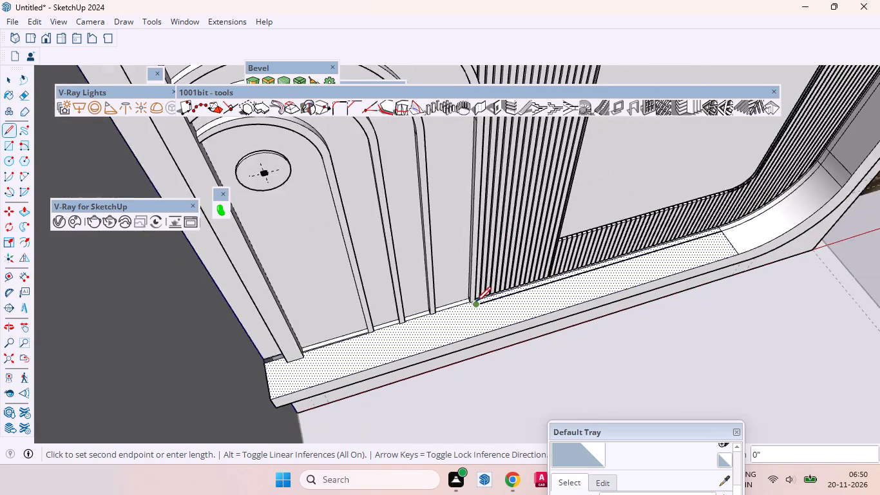
{"action": "scroll", "coordinate": [476, 302], "scroll_direction": "down", "scroll_amount": 3}
{"action": "scroll", "coordinate": [385, 338], "scroll_direction": "up", "scroll_amount": 9}
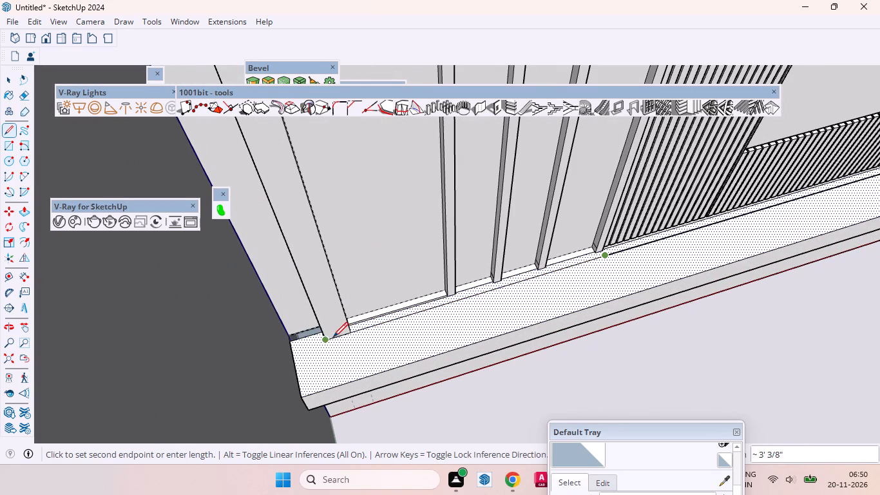
{"action": "left_click", "coordinate": [290, 354]}
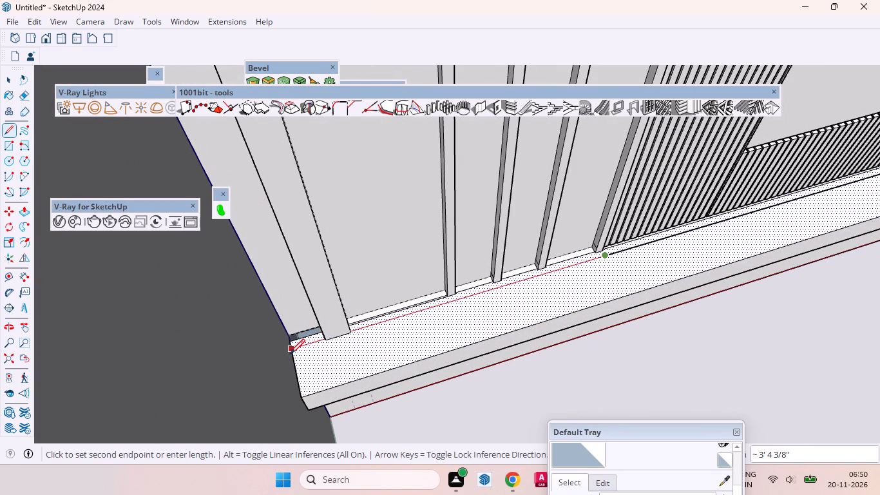
{"action": "key", "text": "space"}
{"action": "scroll", "coordinate": [425, 311], "scroll_direction": "up", "scroll_amount": 3}
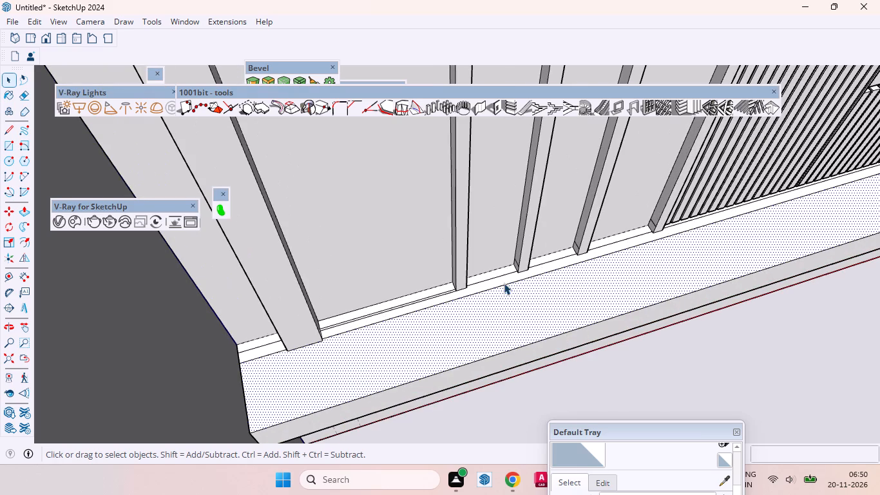
Group the narrow 1" strip's bottom, rounded-corner and vertical faces together with their edges, including the short piece at the frame's open end.
{"action": "left_click", "coordinate": [497, 280]}
{"action": "scroll", "coordinate": [380, 320], "scroll_direction": "down", "scroll_amount": 1}
{"action": "scroll", "coordinate": [379, 322], "scroll_direction": "up", "scroll_amount": 1}
{"action": "scroll", "coordinate": [378, 323], "scroll_direction": "down", "scroll_amount": 2}
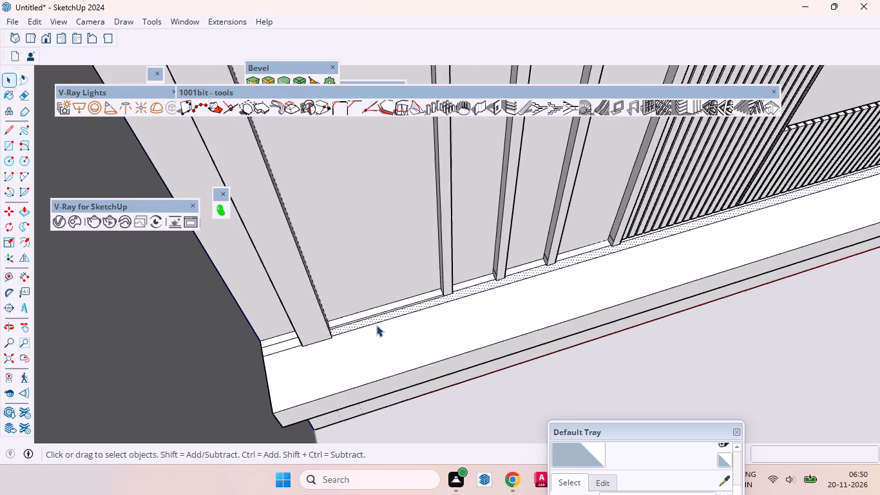
{"action": "scroll", "coordinate": [376, 325], "scroll_direction": "down", "scroll_amount": 7}
{"action": "scroll", "coordinate": [734, 192], "scroll_direction": "up", "scroll_amount": 4}
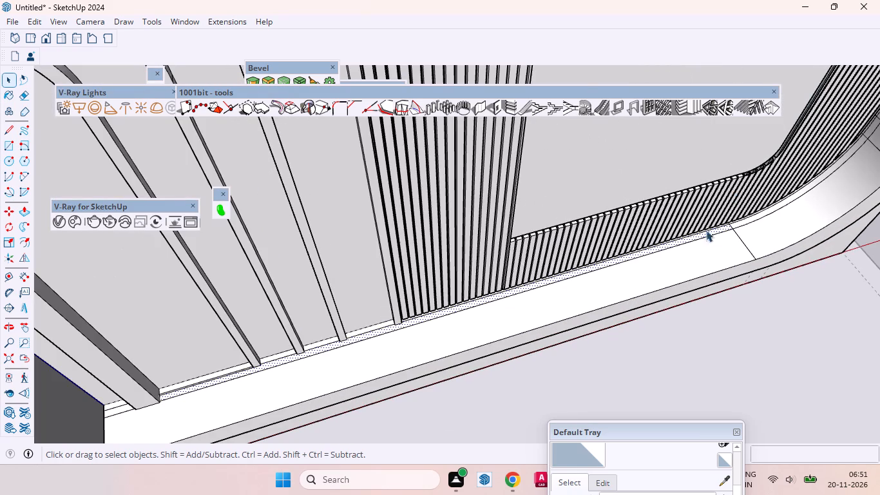
{"action": "scroll", "coordinate": [734, 227], "scroll_direction": "down", "scroll_amount": 6}
{"action": "scroll", "coordinate": [506, 282], "scroll_direction": "up", "scroll_amount": 10}
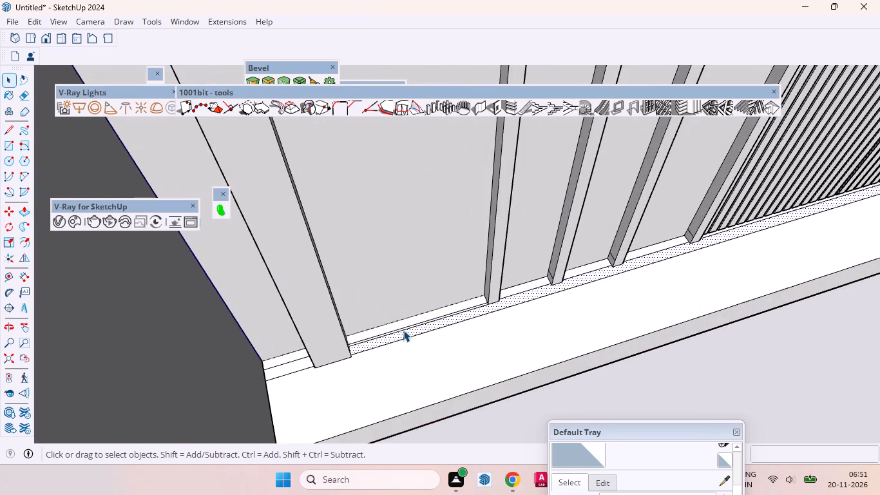
{"action": "scroll", "coordinate": [403, 333], "scroll_direction": "up", "scroll_amount": 7, "text": "ctrl"}
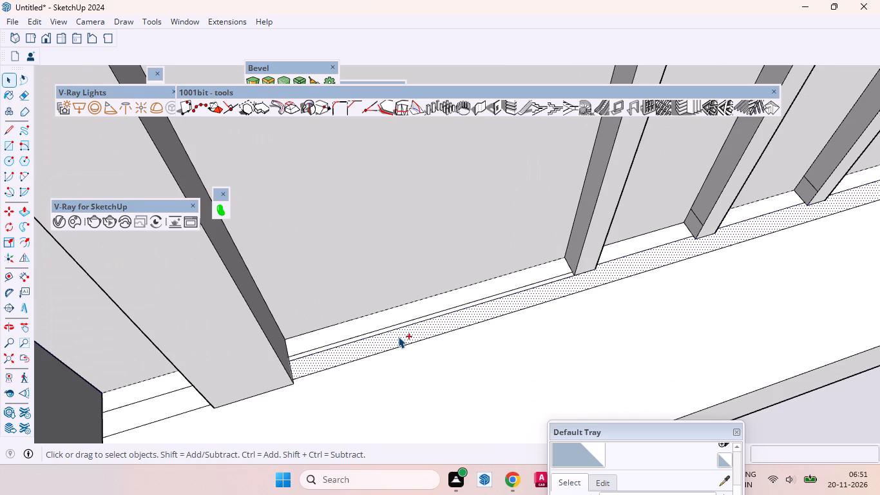
{"action": "double_click", "coordinate": [398, 336], "text": "ctrl"}
{"action": "scroll", "coordinate": [475, 326], "scroll_direction": "down", "scroll_amount": 5, "text": "ctrl"}
{"action": "scroll", "coordinate": [428, 332], "scroll_direction": "up", "scroll_amount": 1, "text": "ctrl"}
{"action": "scroll", "coordinate": [425, 335], "scroll_direction": "down", "scroll_amount": 3, "text": "ctrl"}
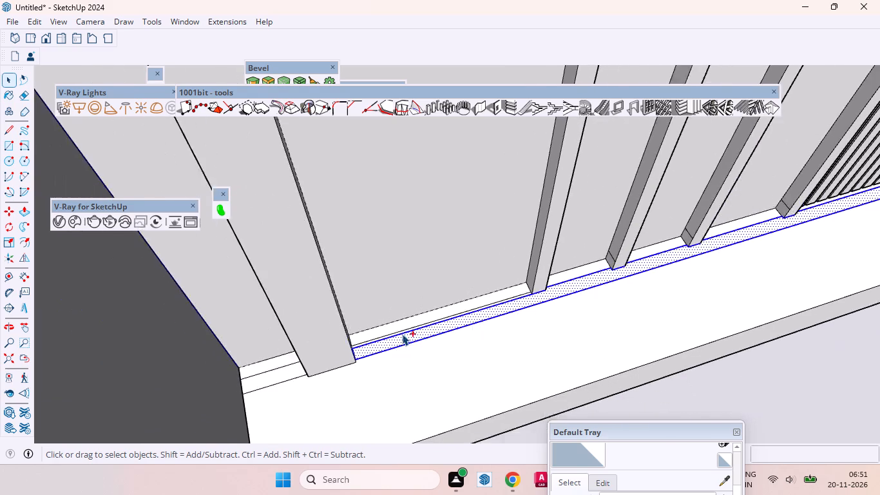
{"action": "scroll", "coordinate": [402, 334], "scroll_direction": "down", "scroll_amount": 5, "text": "ctrl"}
{"action": "scroll", "coordinate": [335, 356], "scroll_direction": "up", "scroll_amount": 10, "text": "ctrl"}
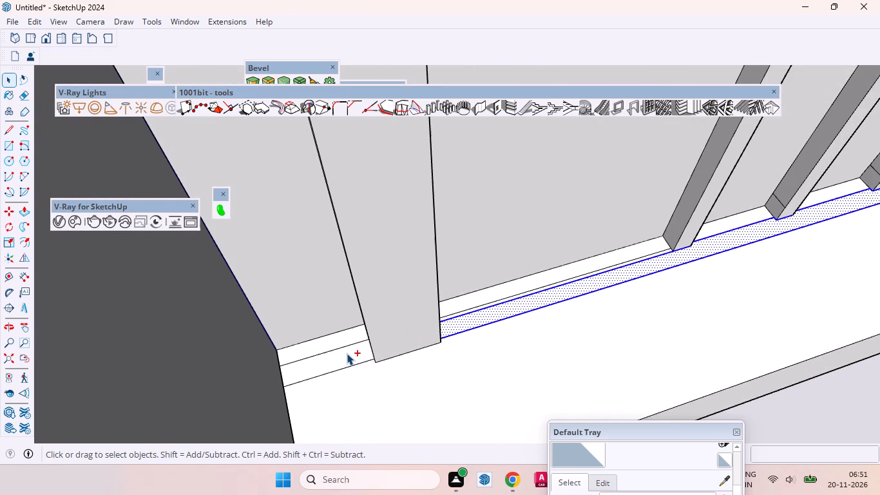
{"action": "double_click", "coordinate": [347, 353], "text": "ctrl"}
{"action": "scroll", "coordinate": [408, 367], "scroll_direction": "down", "scroll_amount": 11, "text": "ctrl"}
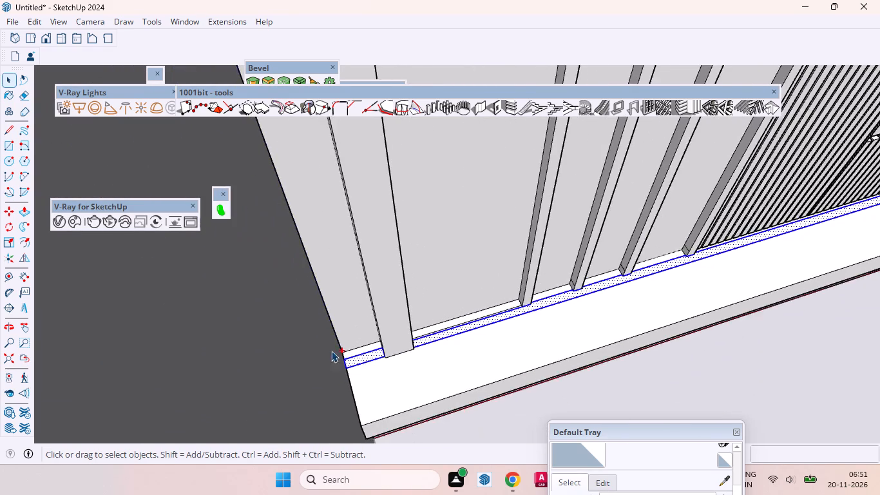
{"action": "scroll", "coordinate": [331, 351], "scroll_direction": "down", "scroll_amount": 12, "text": "ctrl"}
{"action": "scroll", "coordinate": [648, 249], "scroll_direction": "up", "scroll_amount": 9, "text": "ctrl"}
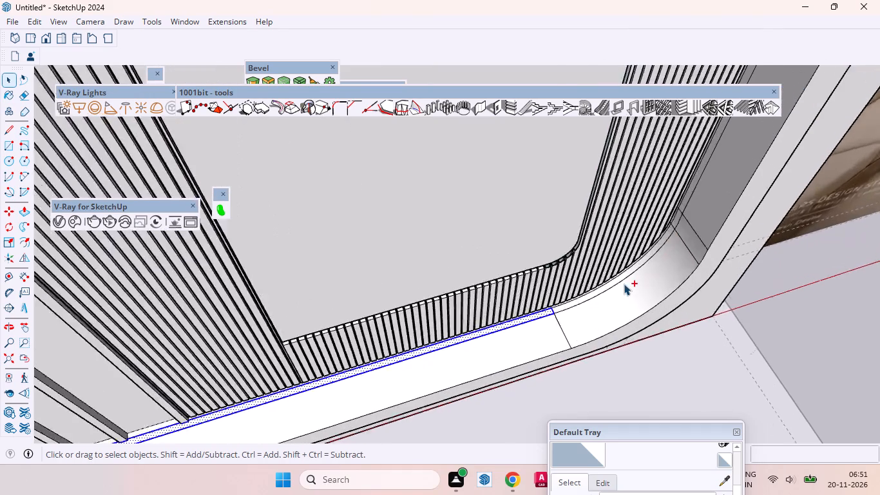
{"action": "scroll", "coordinate": [624, 284], "scroll_direction": "up", "scroll_amount": 16, "text": "ctrl"}
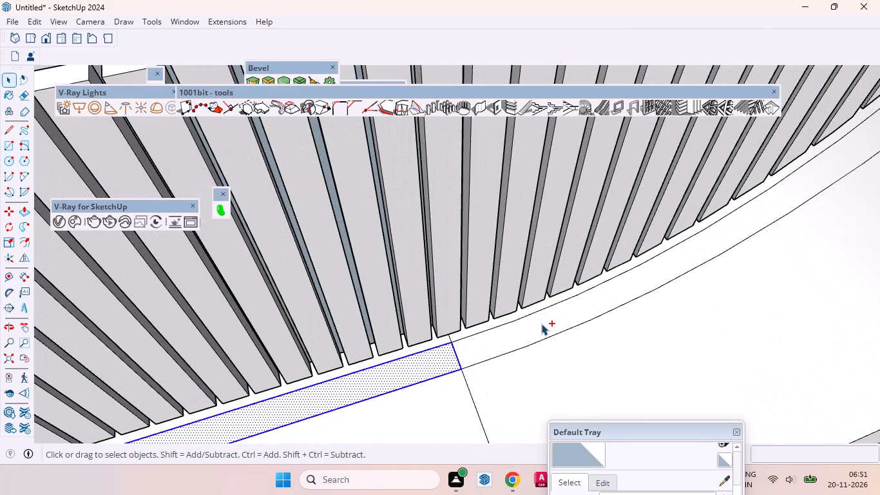
{"action": "double_click", "coordinate": [541, 324], "text": "ctrl"}
{"action": "scroll", "coordinate": [548, 340], "scroll_direction": "down", "scroll_amount": 3, "text": "ctrl"}
{"action": "scroll", "coordinate": [546, 344], "scroll_direction": "up", "scroll_amount": 1, "text": "ctrl"}
{"action": "scroll", "coordinate": [546, 344], "scroll_direction": "down", "scroll_amount": 9, "text": "ctrl"}
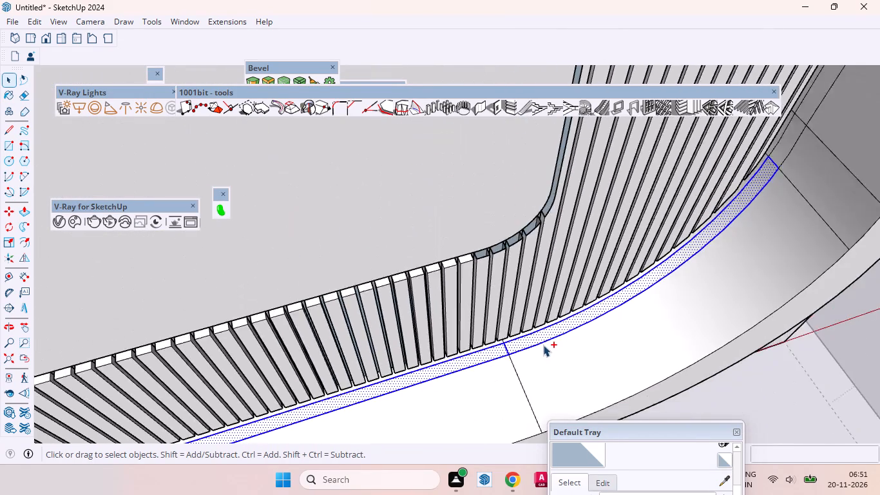
{"action": "scroll", "coordinate": [543, 345], "scroll_direction": "down", "scroll_amount": 2, "text": "ctrl"}
{"action": "scroll", "coordinate": [687, 213], "scroll_direction": "up", "scroll_amount": 13, "text": "ctrl"}
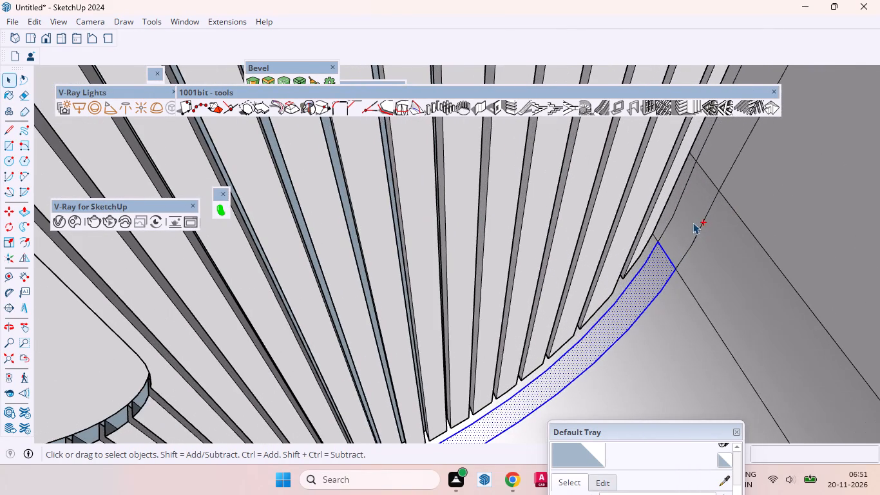
{"action": "double_click", "coordinate": [690, 220], "text": "ctrl"}
{"action": "scroll", "coordinate": [692, 287], "scroll_direction": "down", "scroll_amount": 2, "text": "ctrl"}
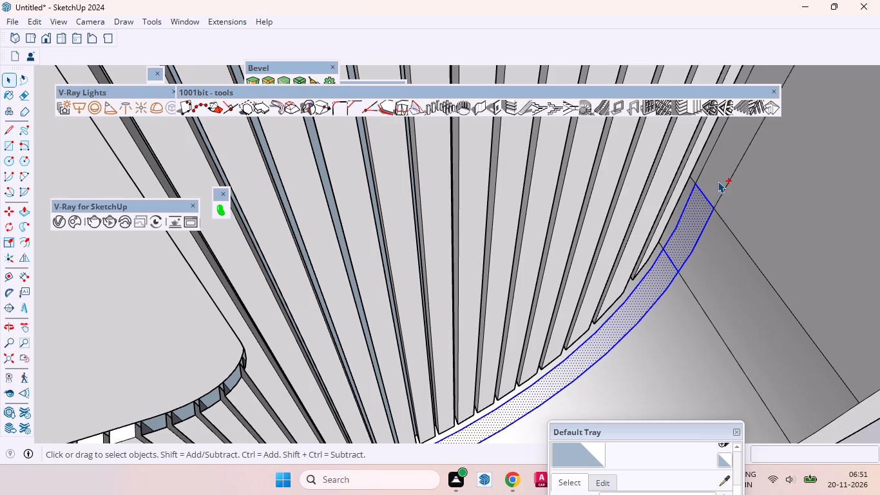
{"action": "double_click", "coordinate": [718, 181], "text": "ctrl"}
{"action": "scroll", "coordinate": [693, 263], "scroll_direction": "down", "scroll_amount": 1, "text": "ctrl"}
{"action": "scroll", "coordinate": [689, 277], "scroll_direction": "up", "scroll_amount": 1, "text": "ctrl"}
{"action": "scroll", "coordinate": [689, 279], "scroll_direction": "down", "scroll_amount": 20, "text": "ctrl"}
{"action": "scroll", "coordinate": [689, 279], "scroll_direction": "down", "scroll_amount": 4, "text": "ctrl"}
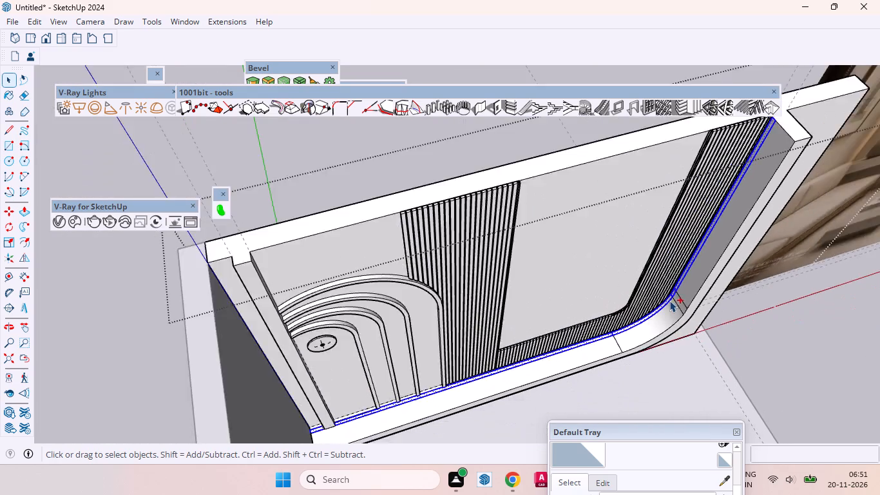
{"action": "scroll", "coordinate": [669, 300], "scroll_direction": "down", "scroll_amount": 3, "text": "ctrl"}
{"action": "scroll", "coordinate": [723, 180], "scroll_direction": "up", "scroll_amount": 18, "text": "ctrl"}
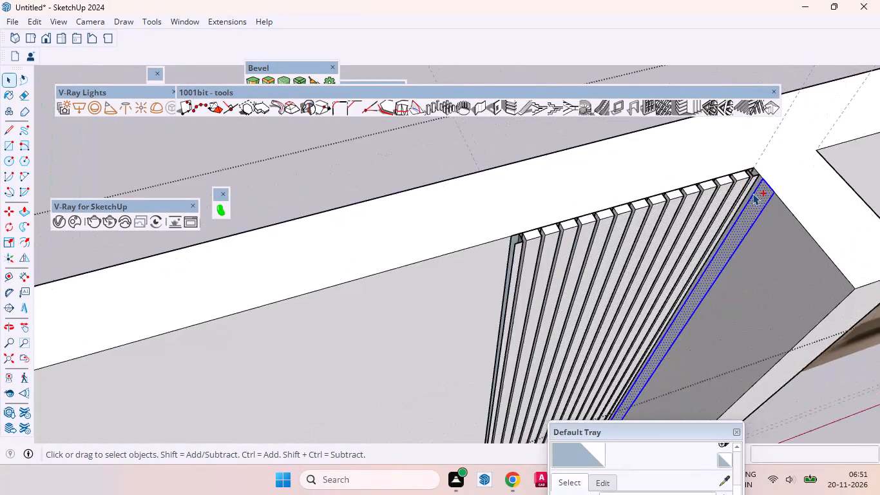
{"action": "scroll", "coordinate": [752, 193], "scroll_direction": "up", "scroll_amount": 9, "text": "ctrl"}
{"action": "scroll", "coordinate": [758, 195], "scroll_direction": "up", "scroll_amount": 1}
{"action": "right_click", "coordinate": [758, 195]}
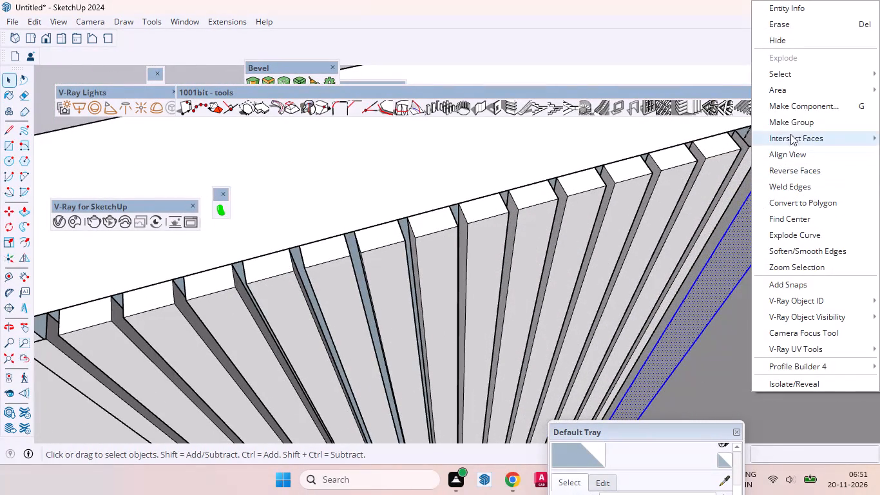
{"action": "left_click", "coordinate": [790, 124]}
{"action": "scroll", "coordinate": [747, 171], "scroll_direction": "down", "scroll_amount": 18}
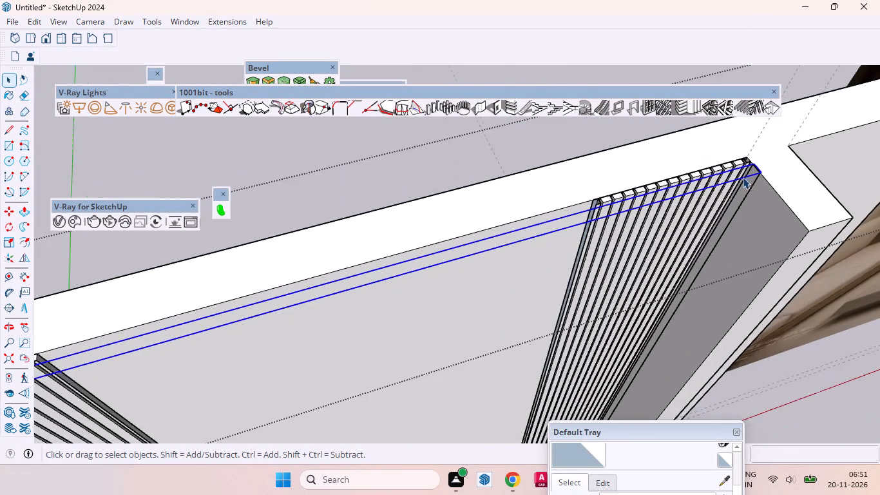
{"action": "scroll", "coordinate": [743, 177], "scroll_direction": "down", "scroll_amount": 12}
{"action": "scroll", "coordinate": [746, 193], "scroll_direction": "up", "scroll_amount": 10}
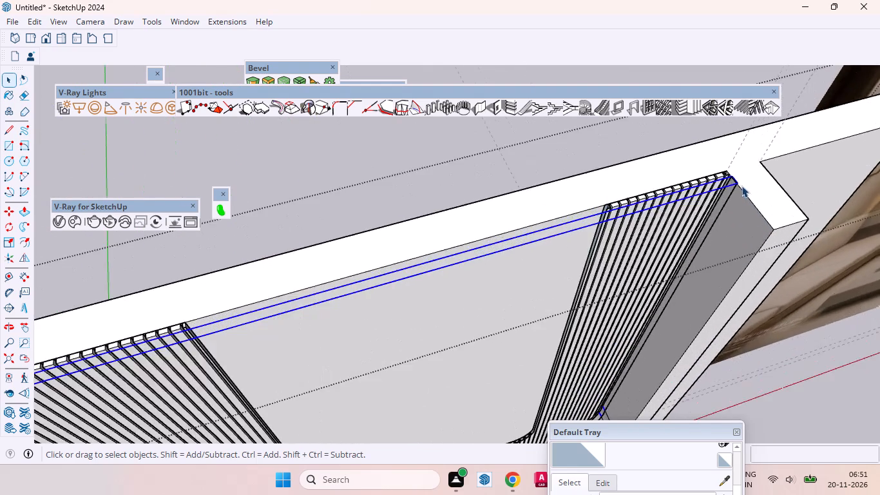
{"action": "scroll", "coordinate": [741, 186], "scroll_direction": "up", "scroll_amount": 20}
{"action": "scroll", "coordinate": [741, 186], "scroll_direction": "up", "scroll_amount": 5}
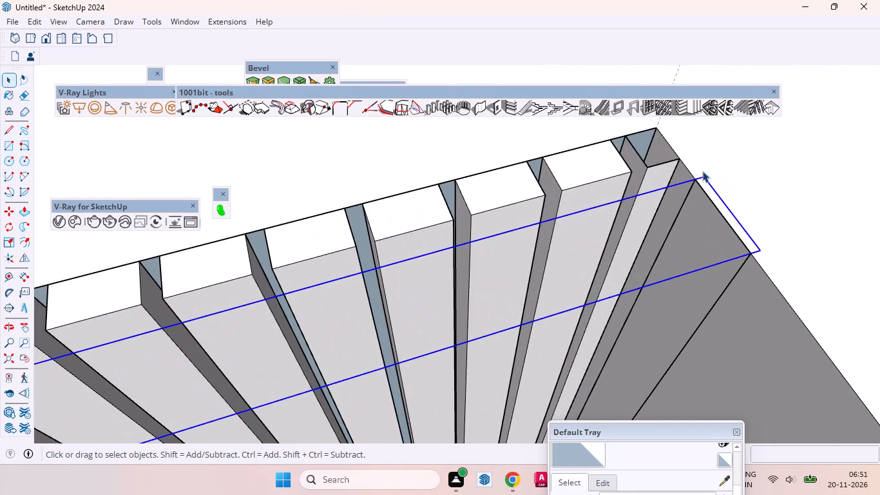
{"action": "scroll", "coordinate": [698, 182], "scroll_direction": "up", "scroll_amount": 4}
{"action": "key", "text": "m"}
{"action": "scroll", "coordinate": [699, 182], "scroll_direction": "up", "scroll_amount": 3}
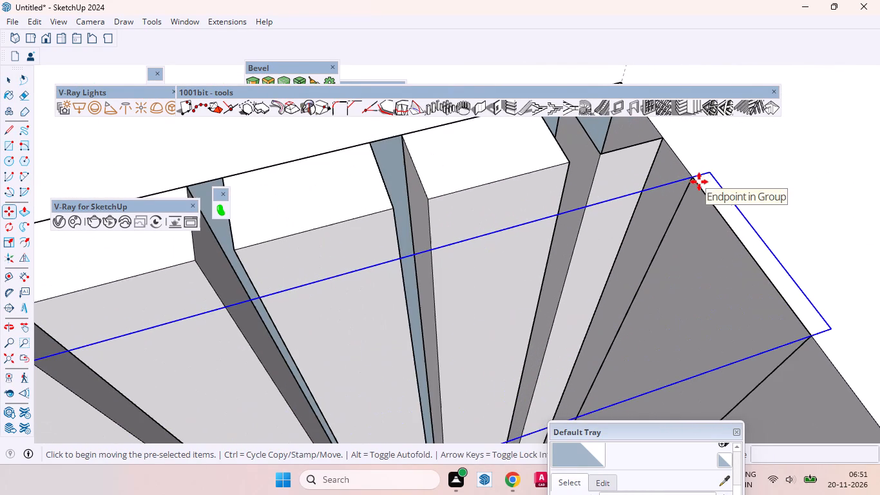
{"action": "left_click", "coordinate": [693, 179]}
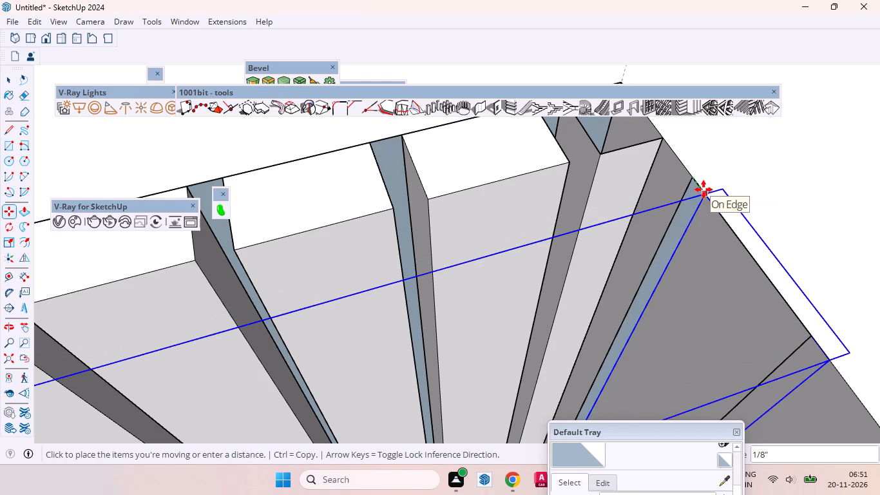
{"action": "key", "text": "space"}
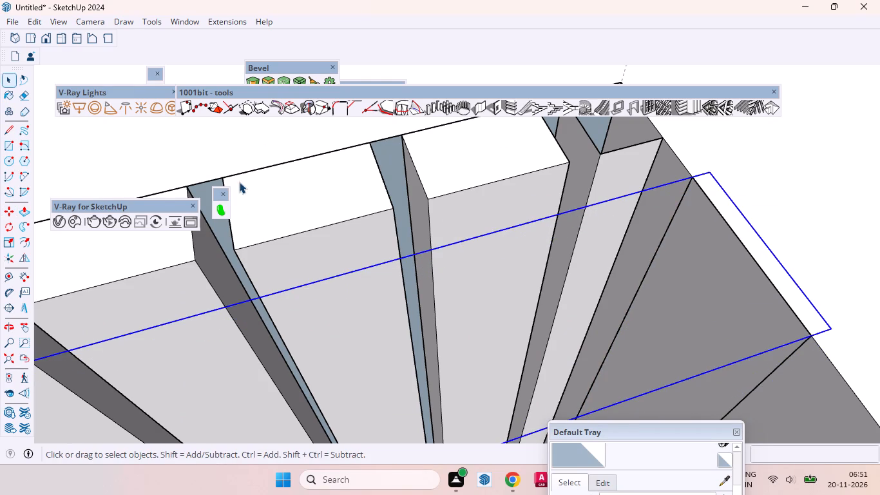
Convert the grouped strip inside the rounded frame into a V-Ray mesh light.
{"action": "left_click", "coordinate": [170, 111]}
{"action": "scroll", "coordinate": [639, 226], "scroll_direction": "down", "scroll_amount": 3}
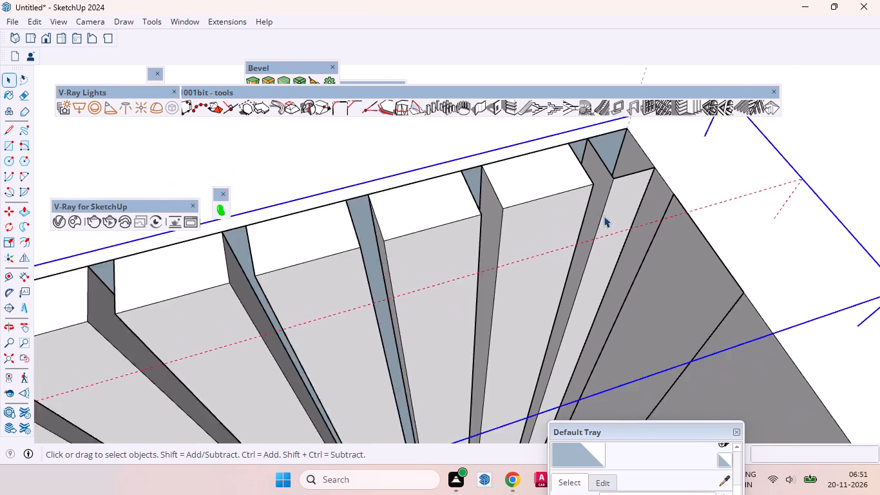
Examine the mesh light strip and the whole back wall from the front, alongside the reference picture.
{"action": "scroll", "coordinate": [604, 216], "scroll_direction": "down", "scroll_amount": 7}
{"action": "scroll", "coordinate": [595, 223], "scroll_direction": "up", "scroll_amount": 1}
{"action": "scroll", "coordinate": [595, 223], "scroll_direction": "down", "scroll_amount": 20}
{"action": "scroll", "coordinate": [595, 223], "scroll_direction": "down", "scroll_amount": 3}
{"action": "scroll", "coordinate": [700, 195], "scroll_direction": "up", "scroll_amount": 1}
{"action": "scroll", "coordinate": [700, 195], "scroll_direction": "down", "scroll_amount": 14}
{"action": "middle_click_drag", "start_coordinate": [691, 246], "coordinate": [577, 119]}
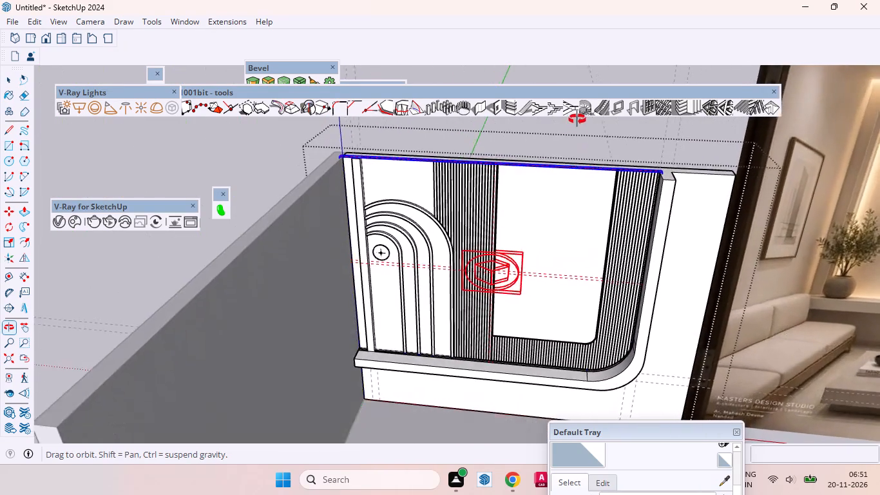
{"action": "middle_click_drag", "start_coordinate": [577, 119], "coordinate": [584, 109]}
{"action": "middle_click_drag", "start_coordinate": [538, 209], "coordinate": [551, 145]}
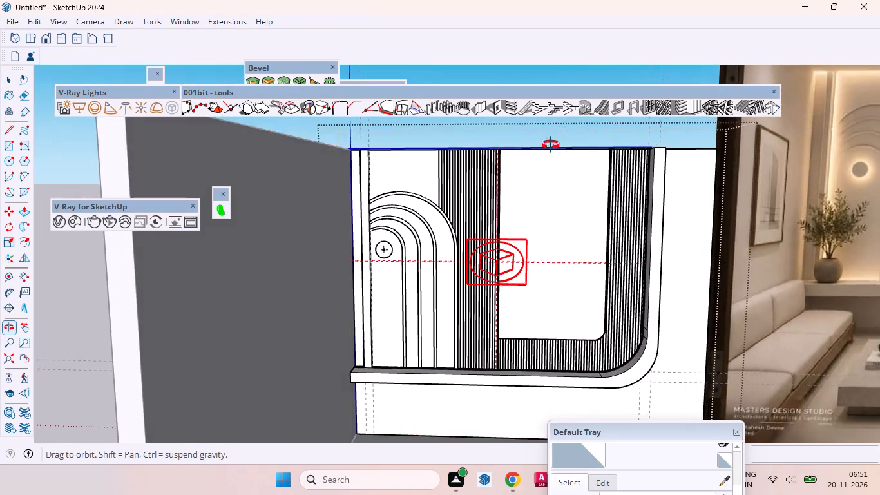
{"action": "middle_click_drag", "start_coordinate": [551, 145], "coordinate": [551, 155]}
{"action": "scroll", "coordinate": [499, 317], "scroll_direction": "down", "scroll_amount": 2}
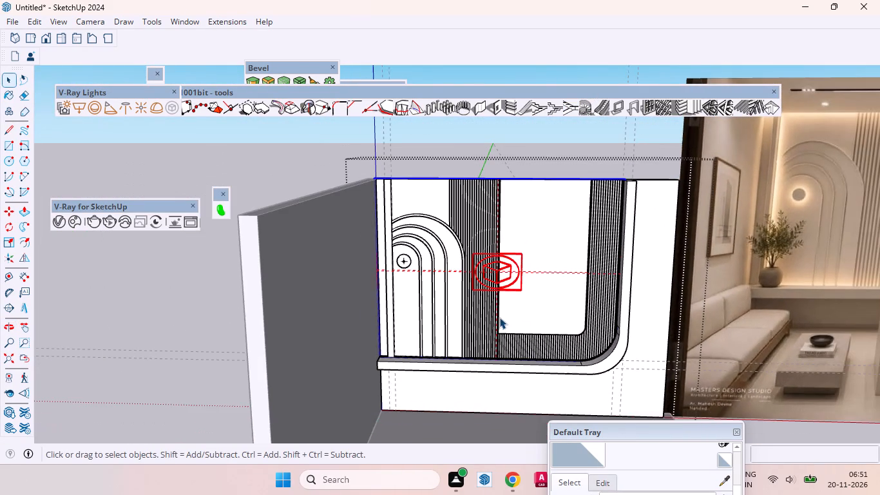
{"action": "scroll", "coordinate": [494, 317], "scroll_direction": "down", "scroll_amount": 2}
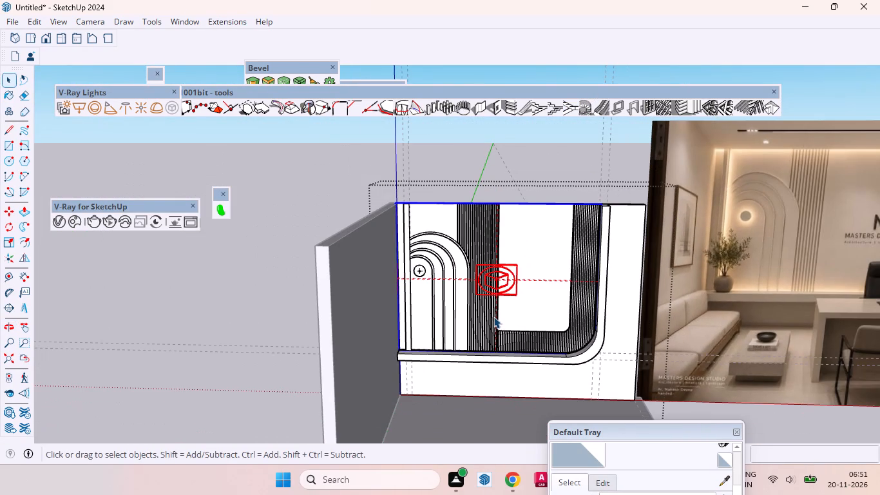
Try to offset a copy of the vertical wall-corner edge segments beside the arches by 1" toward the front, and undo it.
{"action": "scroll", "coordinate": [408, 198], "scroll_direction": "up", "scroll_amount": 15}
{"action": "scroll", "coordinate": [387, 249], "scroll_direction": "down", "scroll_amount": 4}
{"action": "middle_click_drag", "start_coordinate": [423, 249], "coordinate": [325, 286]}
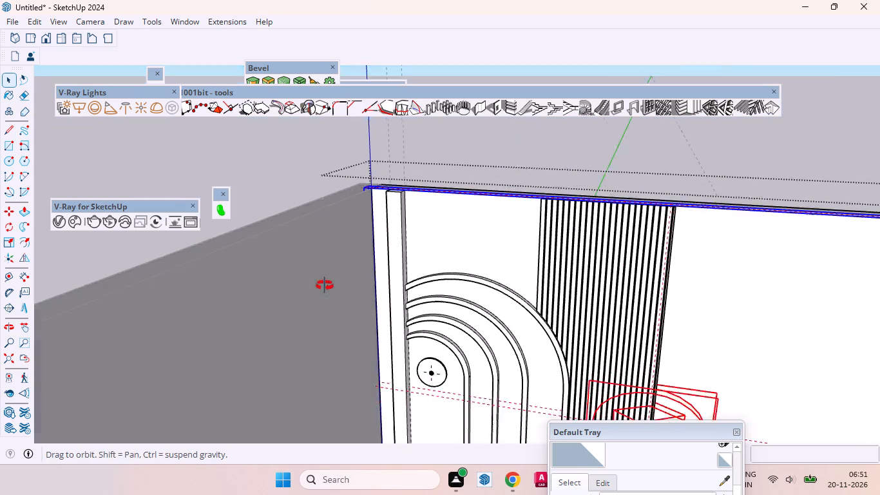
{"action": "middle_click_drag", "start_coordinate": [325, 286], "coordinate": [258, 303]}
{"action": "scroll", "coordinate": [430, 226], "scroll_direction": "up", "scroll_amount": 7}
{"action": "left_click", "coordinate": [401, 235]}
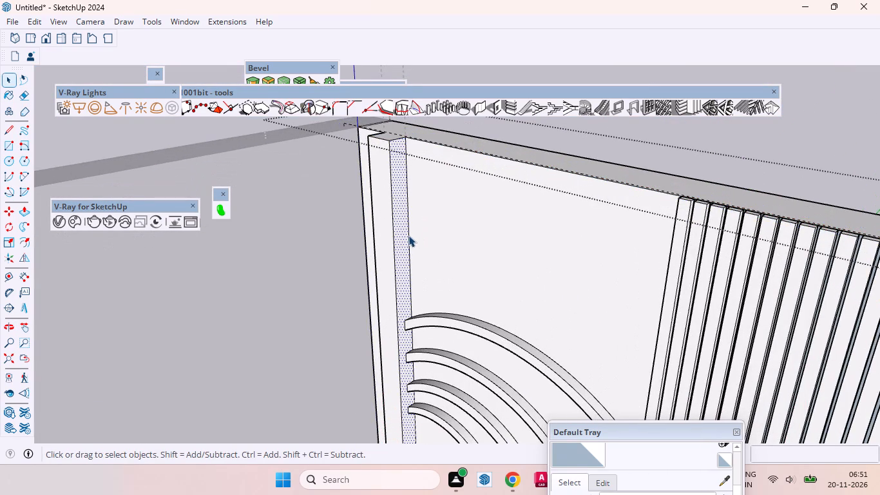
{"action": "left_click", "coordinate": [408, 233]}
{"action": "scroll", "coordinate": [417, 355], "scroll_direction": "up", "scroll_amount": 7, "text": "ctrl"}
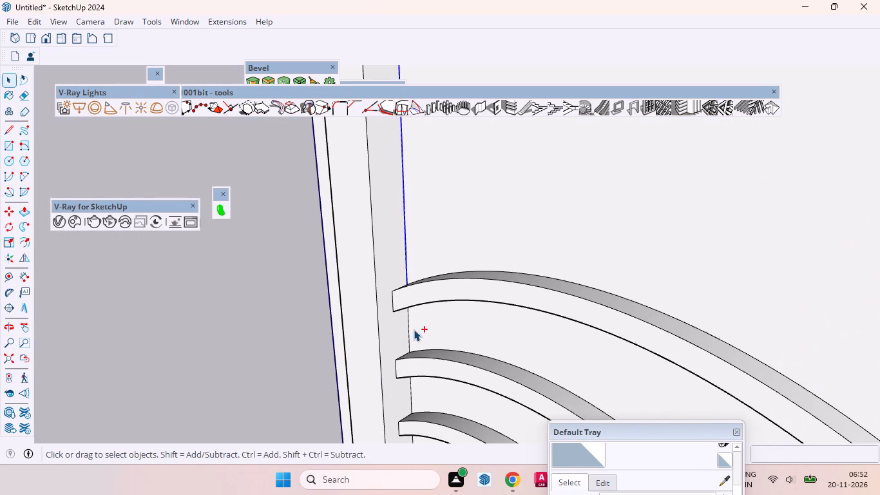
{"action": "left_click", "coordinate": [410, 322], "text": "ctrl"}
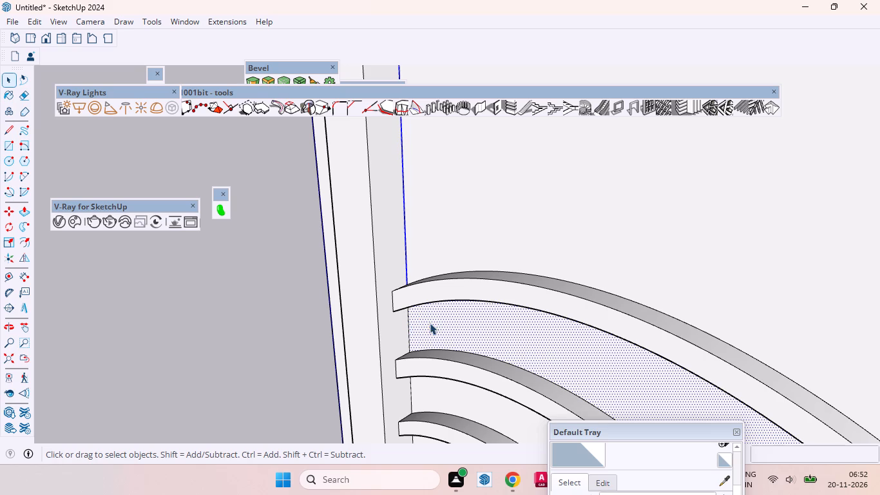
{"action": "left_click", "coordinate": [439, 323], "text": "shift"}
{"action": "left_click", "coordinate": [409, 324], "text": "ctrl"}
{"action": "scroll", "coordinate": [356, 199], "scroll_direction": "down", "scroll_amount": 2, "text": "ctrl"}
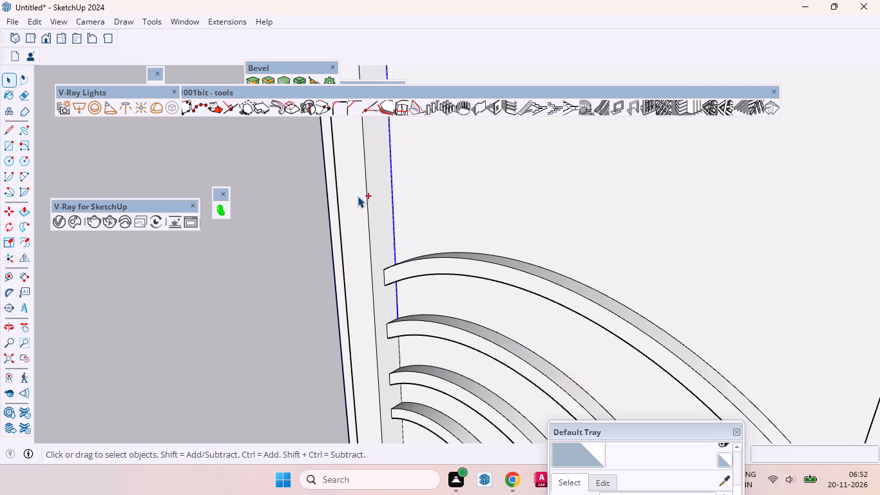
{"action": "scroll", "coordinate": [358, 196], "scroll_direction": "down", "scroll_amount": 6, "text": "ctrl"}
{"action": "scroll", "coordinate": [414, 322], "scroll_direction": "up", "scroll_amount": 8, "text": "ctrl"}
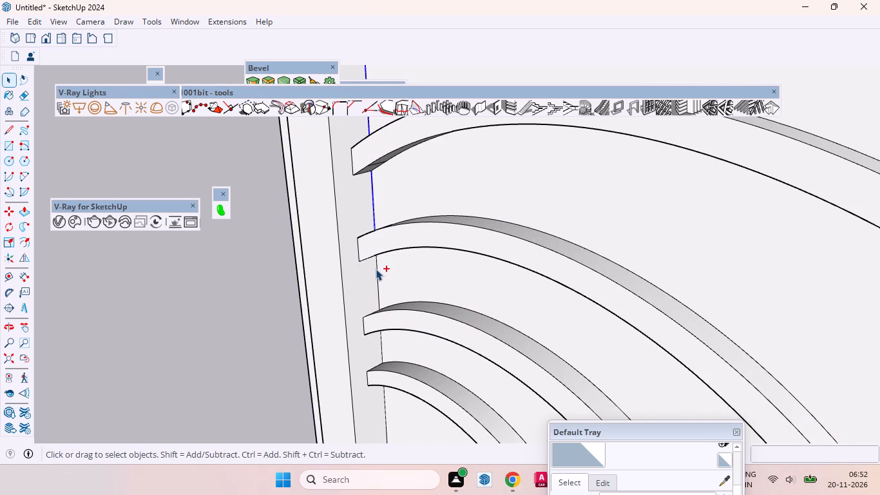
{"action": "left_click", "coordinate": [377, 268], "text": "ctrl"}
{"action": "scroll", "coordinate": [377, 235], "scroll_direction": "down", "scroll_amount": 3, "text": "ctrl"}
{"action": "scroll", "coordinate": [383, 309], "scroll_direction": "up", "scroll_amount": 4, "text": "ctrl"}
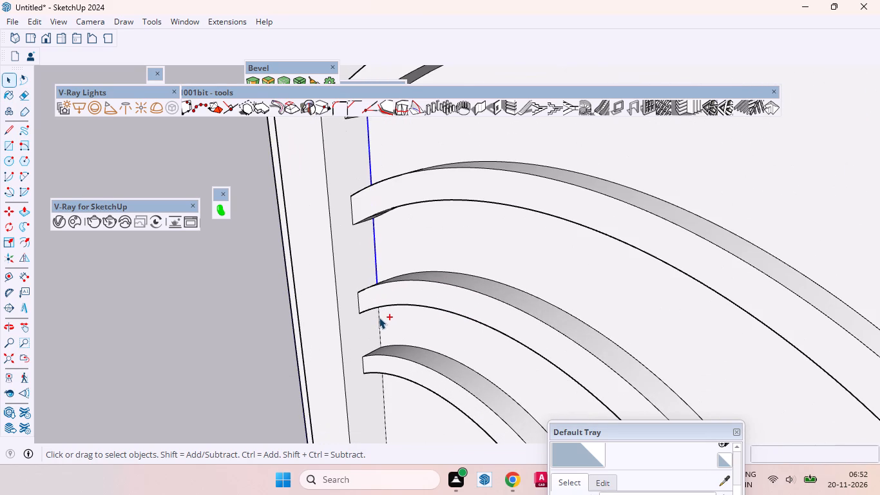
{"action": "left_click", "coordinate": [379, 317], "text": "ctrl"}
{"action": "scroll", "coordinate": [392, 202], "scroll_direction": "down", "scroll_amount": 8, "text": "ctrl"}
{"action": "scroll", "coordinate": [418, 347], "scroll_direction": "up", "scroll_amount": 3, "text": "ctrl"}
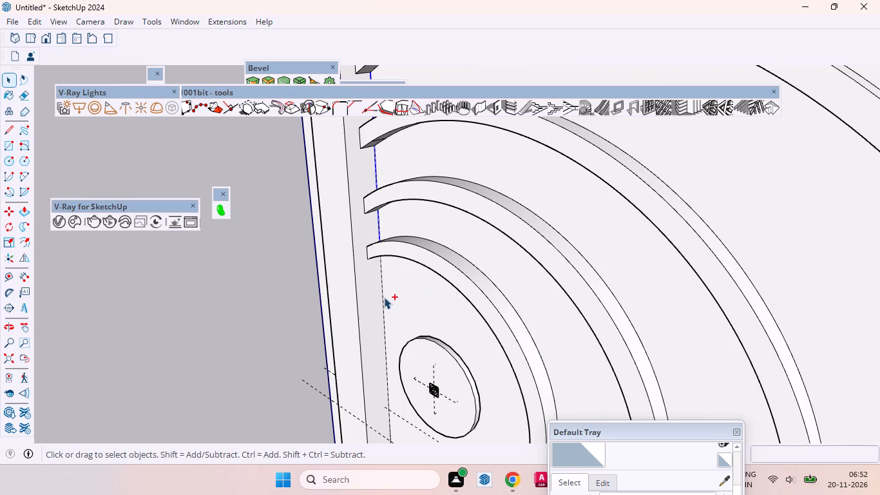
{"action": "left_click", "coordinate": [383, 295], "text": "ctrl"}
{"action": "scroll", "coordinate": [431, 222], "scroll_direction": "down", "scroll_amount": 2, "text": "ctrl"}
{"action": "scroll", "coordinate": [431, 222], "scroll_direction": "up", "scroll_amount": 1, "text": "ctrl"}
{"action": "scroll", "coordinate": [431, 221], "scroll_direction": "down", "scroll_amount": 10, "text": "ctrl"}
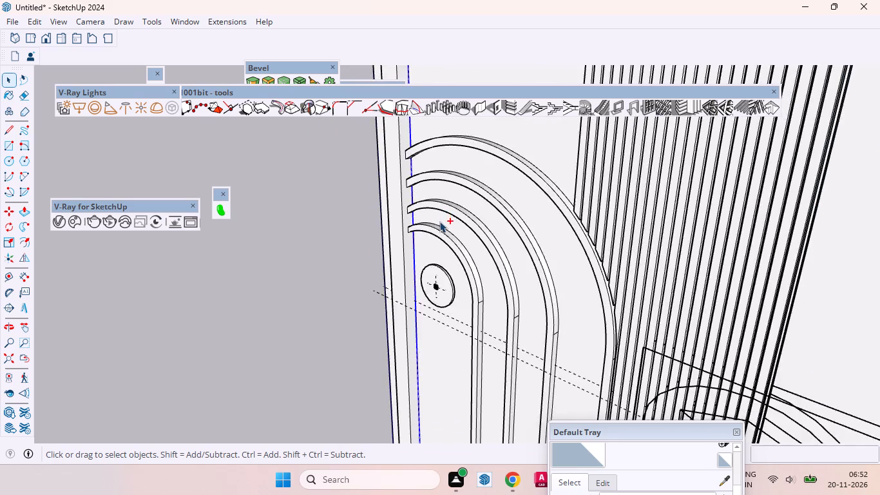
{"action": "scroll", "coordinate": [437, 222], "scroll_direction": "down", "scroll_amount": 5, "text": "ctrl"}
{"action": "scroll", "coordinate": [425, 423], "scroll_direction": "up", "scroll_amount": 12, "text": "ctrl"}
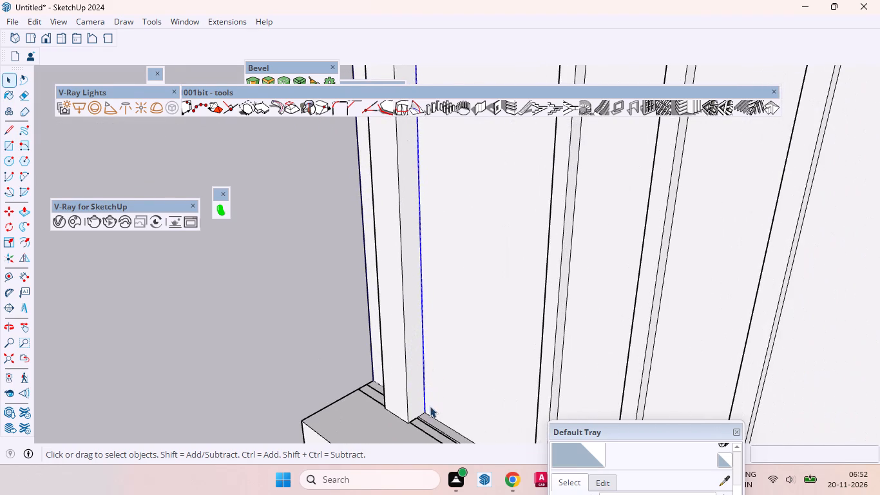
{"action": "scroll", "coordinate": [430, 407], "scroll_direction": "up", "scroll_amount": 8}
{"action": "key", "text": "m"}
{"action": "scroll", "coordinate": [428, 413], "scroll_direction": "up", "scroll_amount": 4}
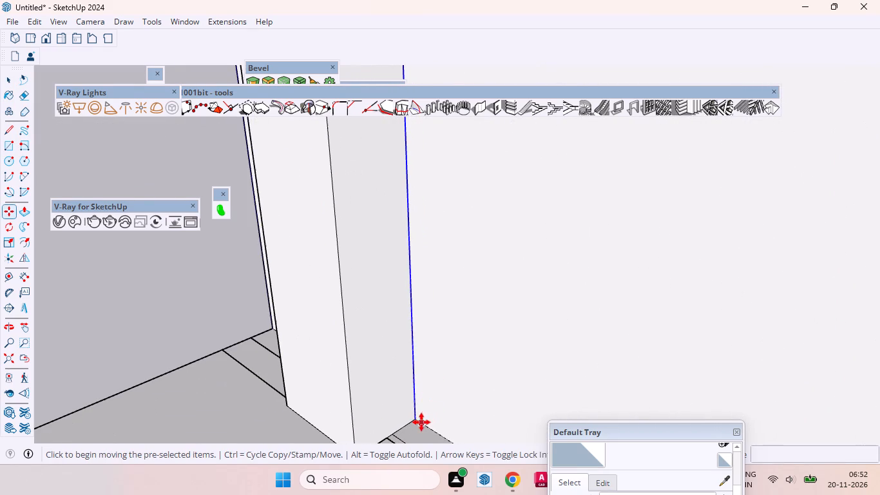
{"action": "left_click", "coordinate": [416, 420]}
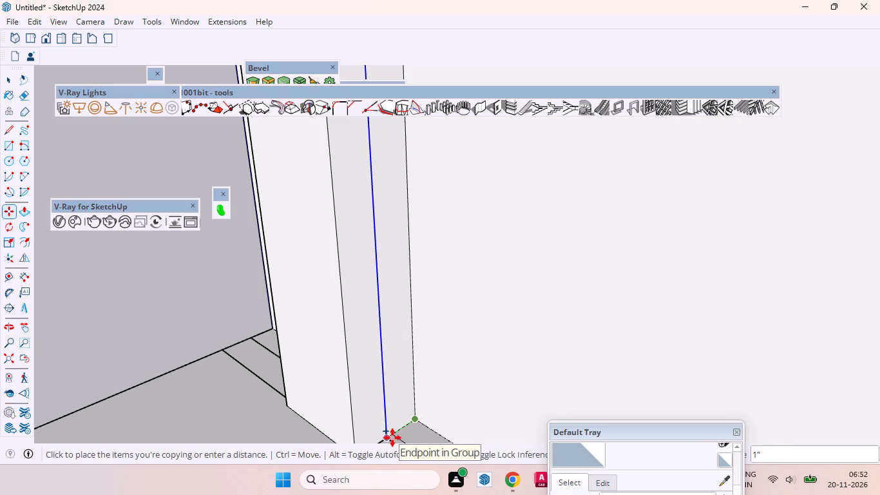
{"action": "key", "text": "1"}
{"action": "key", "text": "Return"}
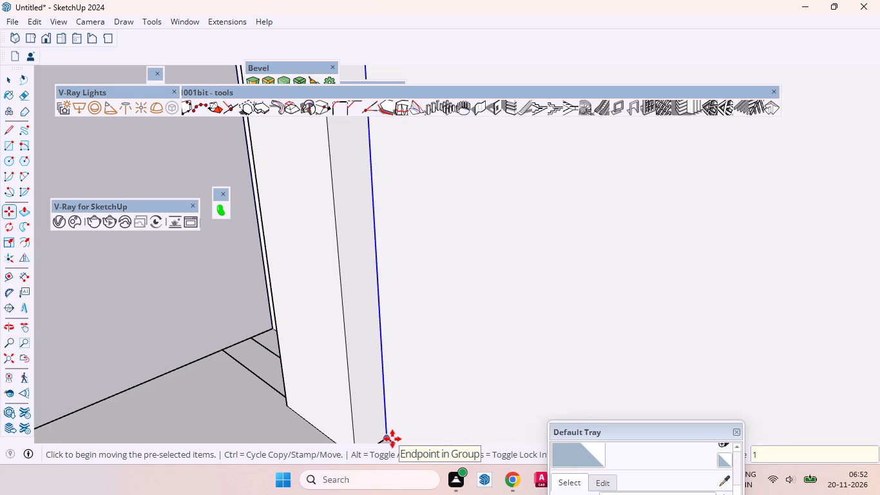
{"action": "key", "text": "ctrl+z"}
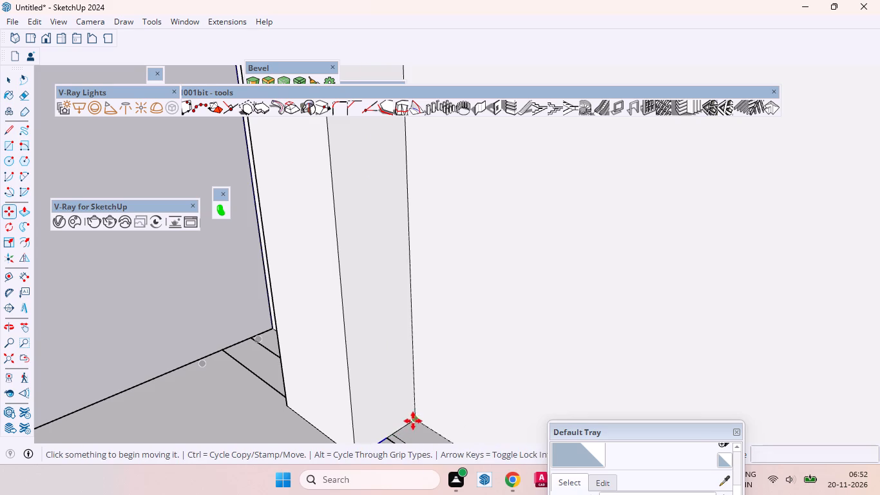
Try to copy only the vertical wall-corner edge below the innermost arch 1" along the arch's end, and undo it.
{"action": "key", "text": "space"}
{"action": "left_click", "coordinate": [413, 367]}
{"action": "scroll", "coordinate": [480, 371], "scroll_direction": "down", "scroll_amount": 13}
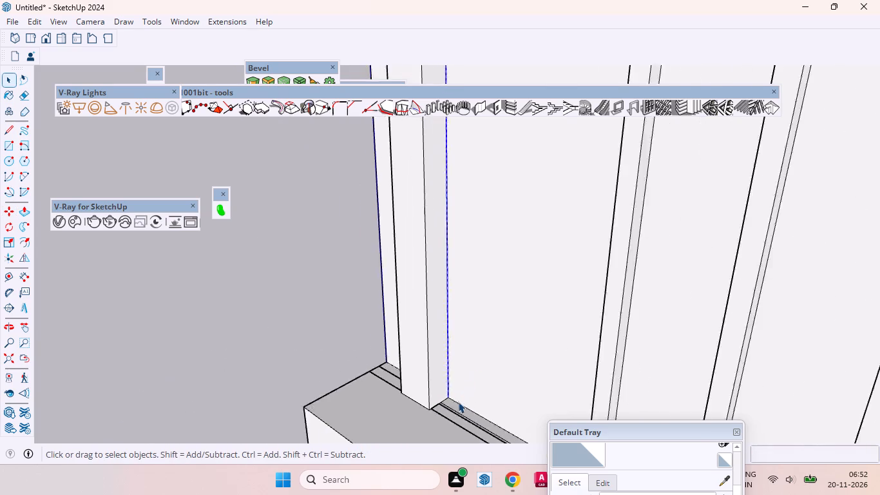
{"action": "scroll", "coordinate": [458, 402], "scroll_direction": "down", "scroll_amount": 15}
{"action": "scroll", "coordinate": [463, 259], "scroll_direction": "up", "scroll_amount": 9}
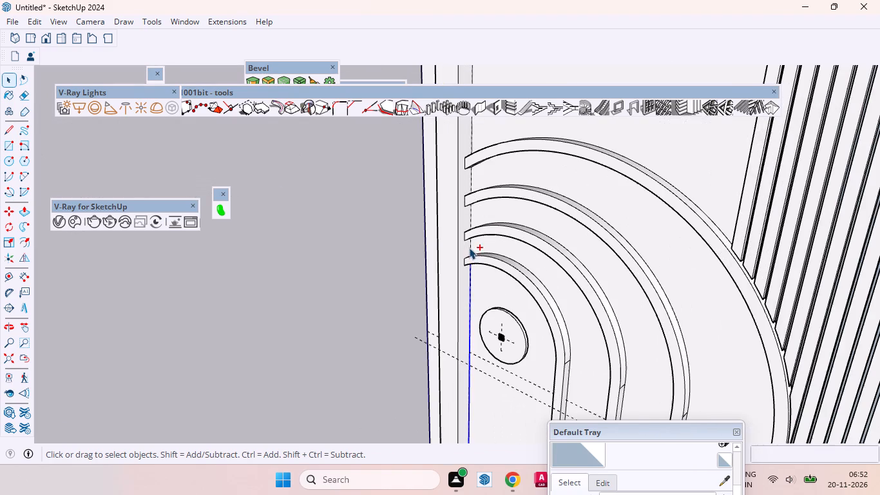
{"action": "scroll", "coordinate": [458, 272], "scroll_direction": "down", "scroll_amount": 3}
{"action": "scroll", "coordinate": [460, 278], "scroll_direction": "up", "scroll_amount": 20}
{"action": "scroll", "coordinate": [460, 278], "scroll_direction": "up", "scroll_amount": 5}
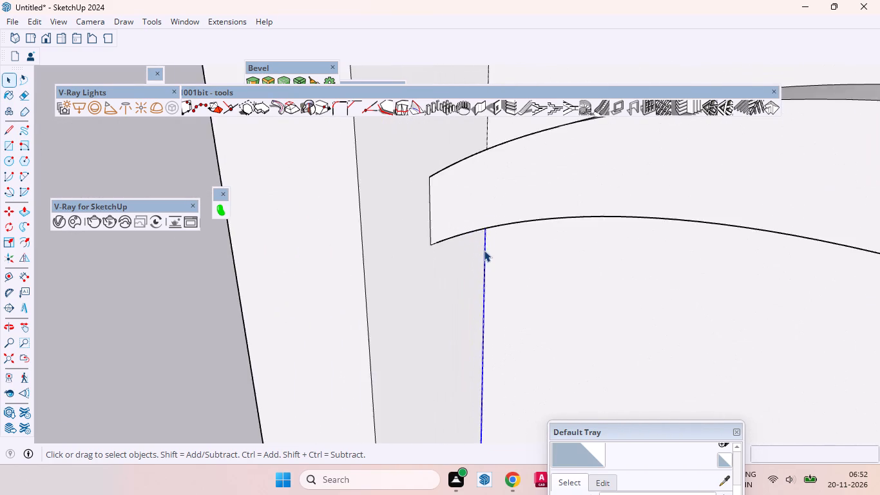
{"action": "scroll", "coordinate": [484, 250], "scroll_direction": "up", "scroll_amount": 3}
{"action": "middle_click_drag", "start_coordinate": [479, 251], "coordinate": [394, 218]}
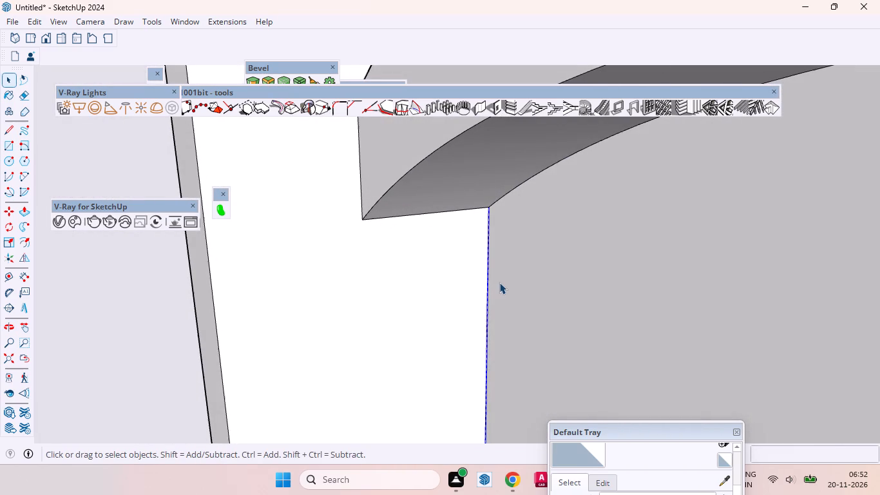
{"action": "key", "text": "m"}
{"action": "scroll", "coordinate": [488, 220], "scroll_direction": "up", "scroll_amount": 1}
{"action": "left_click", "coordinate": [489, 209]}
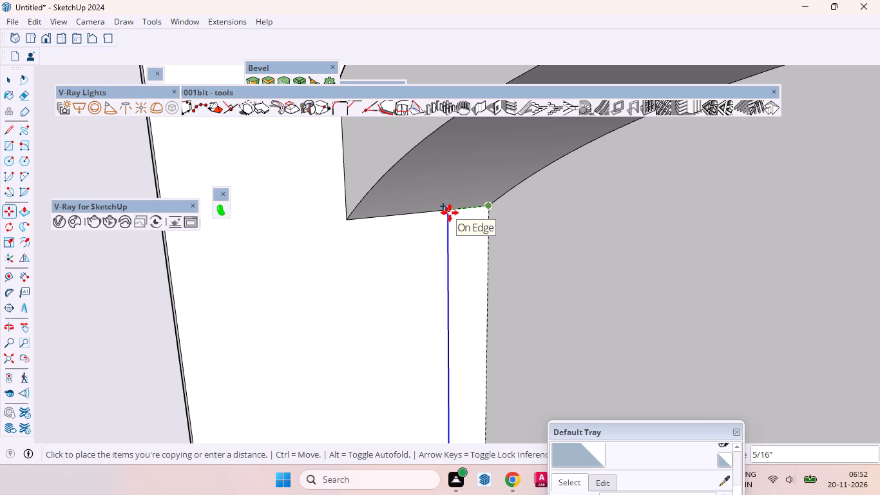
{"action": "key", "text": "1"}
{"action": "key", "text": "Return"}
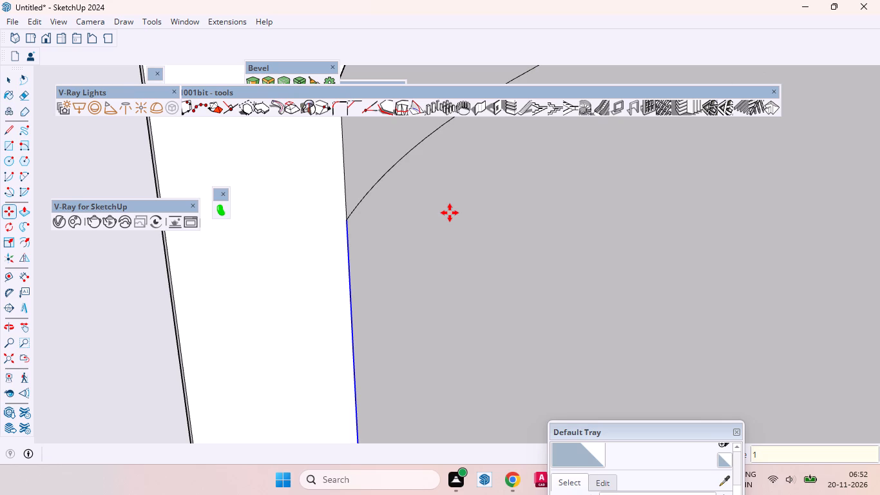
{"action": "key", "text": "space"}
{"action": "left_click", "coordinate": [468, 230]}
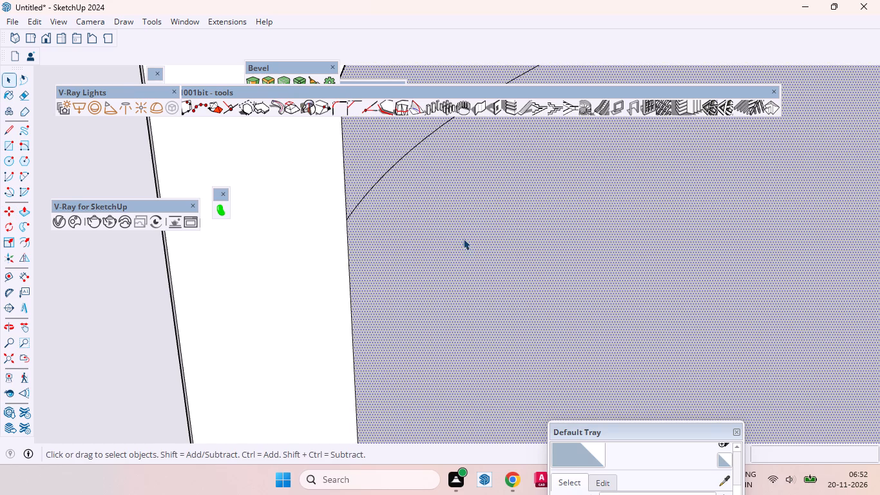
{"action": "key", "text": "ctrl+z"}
Copy the vertical wall-corner edge below the innermost arch 0.6" toward the front to mark off a narrow strip face.
{"action": "scroll", "coordinate": [475, 244], "scroll_direction": "down", "scroll_amount": 6}
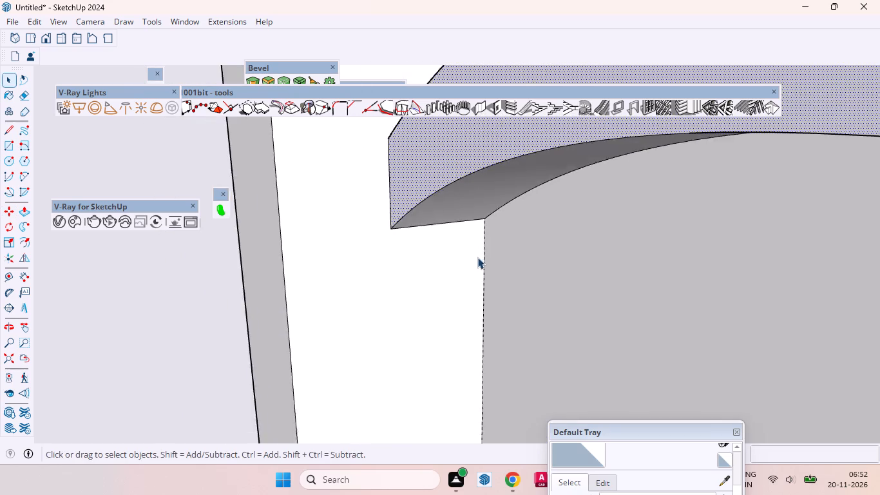
{"action": "scroll", "coordinate": [477, 257], "scroll_direction": "down", "scroll_amount": 9}
{"action": "scroll", "coordinate": [463, 262], "scroll_direction": "up", "scroll_amount": 1}
{"action": "middle_click_drag", "start_coordinate": [468, 266], "coordinate": [467, 238]}
{"action": "scroll", "coordinate": [469, 253], "scroll_direction": "up", "scroll_amount": 2}
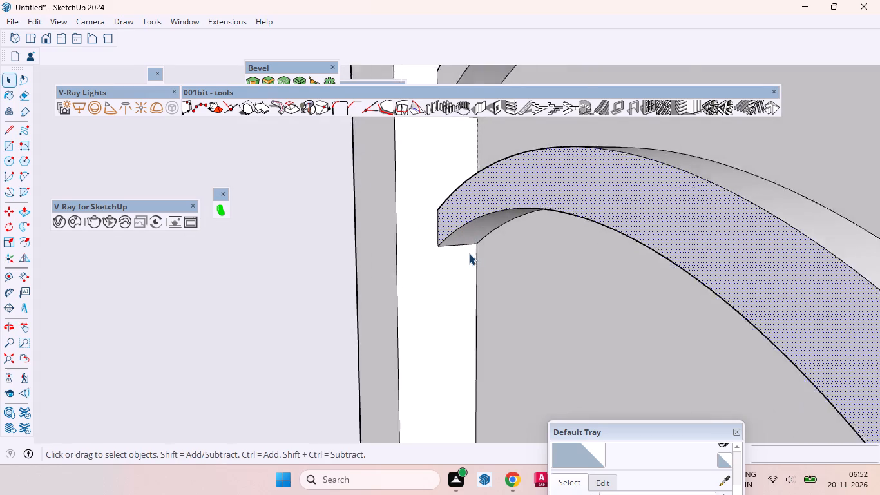
{"action": "scroll", "coordinate": [469, 253], "scroll_direction": "up", "scroll_amount": 2}
{"action": "left_click", "coordinate": [478, 254]}
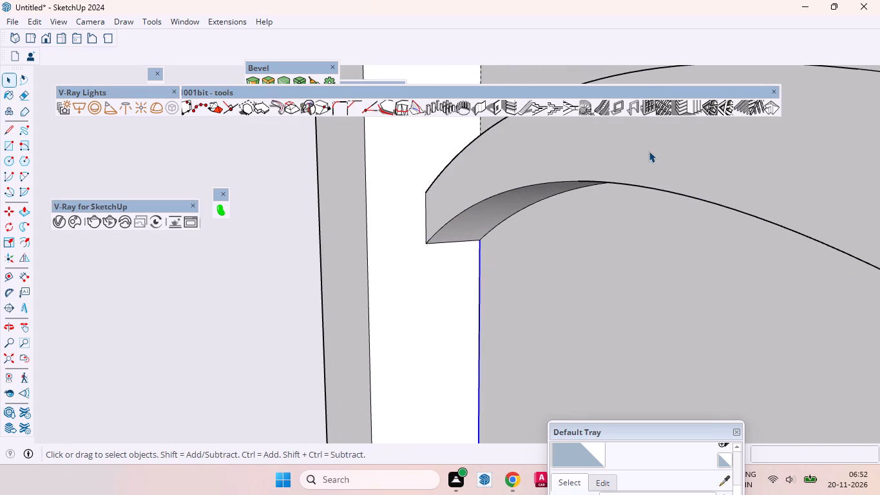
{"action": "key", "text": "m"}
{"action": "scroll", "coordinate": [484, 243], "scroll_direction": "up", "scroll_amount": 4}
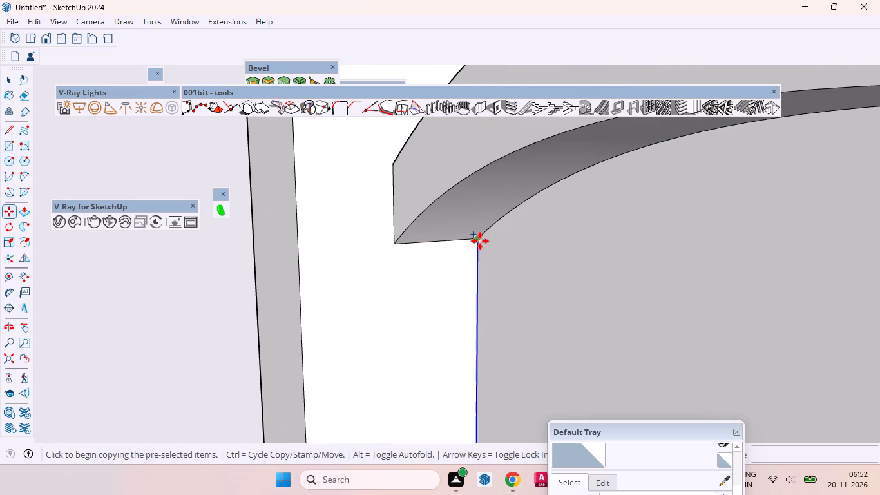
{"action": "left_click", "coordinate": [477, 238]}
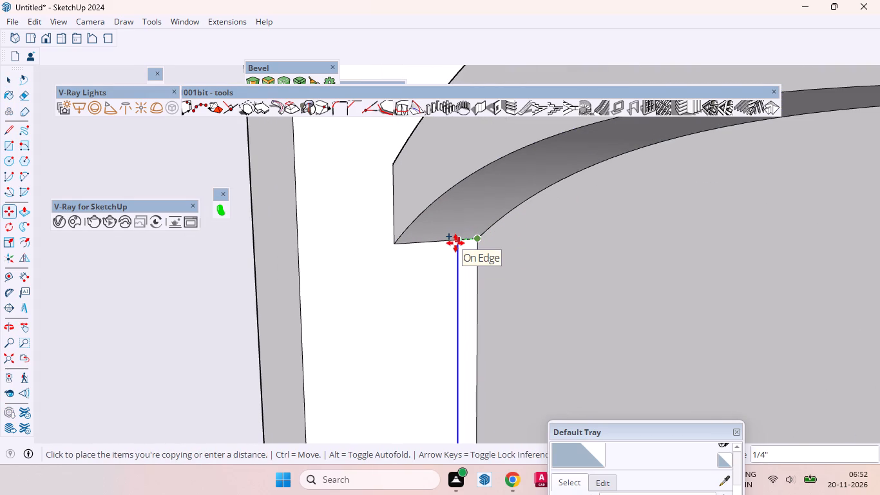
{"action": "key", "text": "0"}
{"action": "key", "text": "period"}
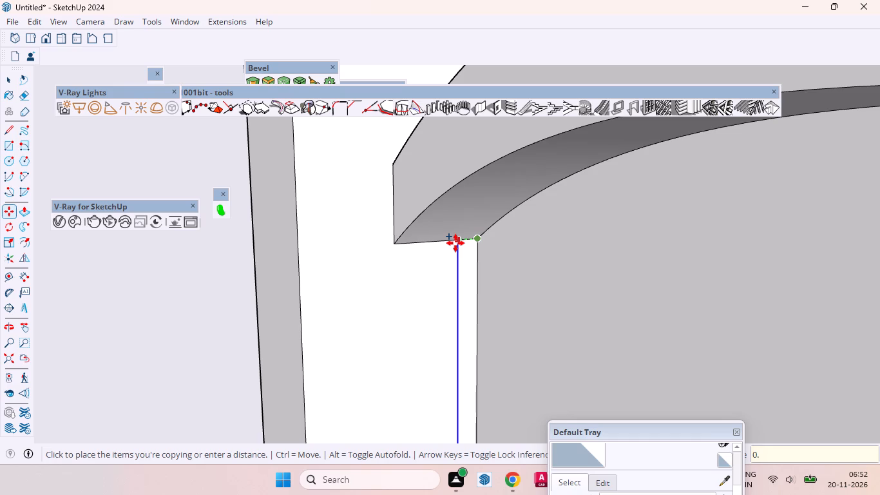
{"action": "key", "text": "6"}
{"action": "key", "text": "Return"}
{"action": "key", "text": "space"}
{"action": "left_click", "coordinate": [457, 257]}
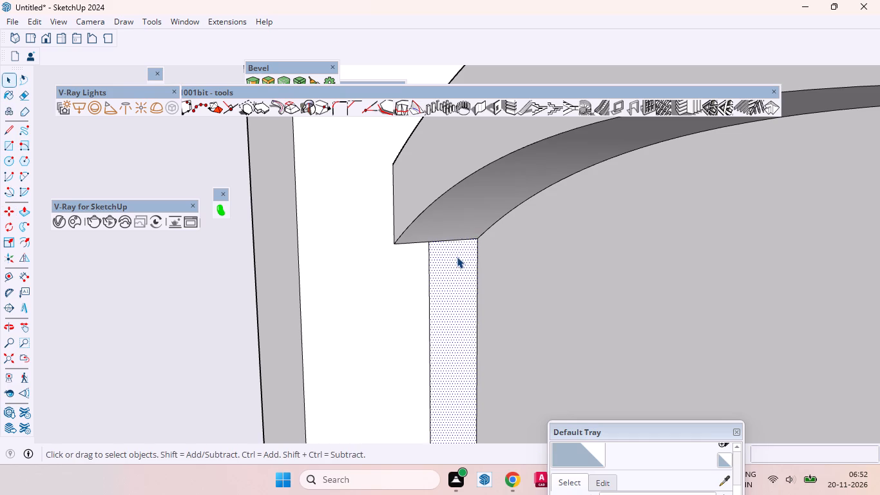
Copy the corner edge segment between the innermost and second arches 0.6" toward the front to form the matching strip.
{"action": "scroll", "coordinate": [461, 252], "scroll_direction": "down", "scroll_amount": 14}
{"action": "scroll", "coordinate": [459, 218], "scroll_direction": "up", "scroll_amount": 5}
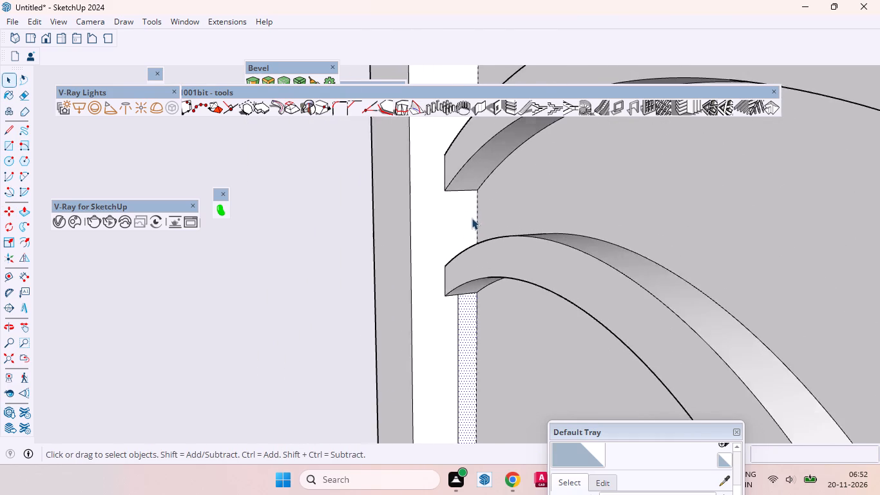
{"action": "scroll", "coordinate": [472, 218], "scroll_direction": "up", "scroll_amount": 7}
{"action": "left_click", "coordinate": [484, 200]}
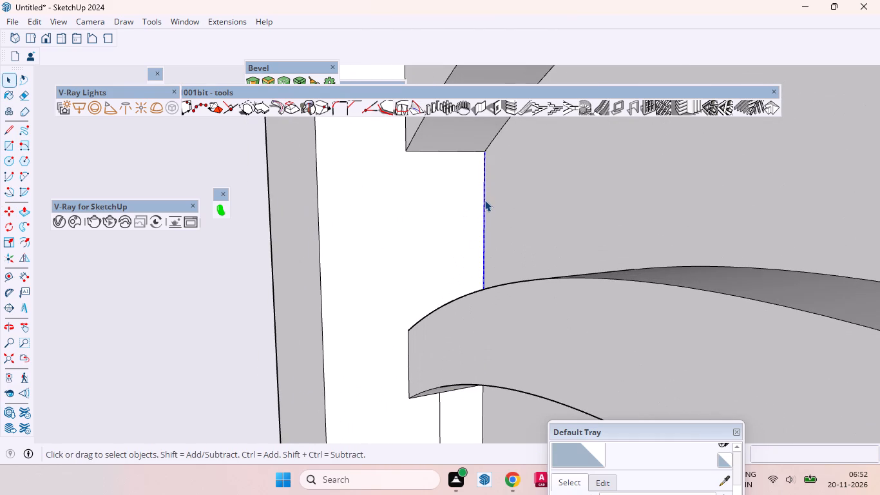
{"action": "key", "text": "m"}
{"action": "scroll", "coordinate": [477, 170], "scroll_direction": "up", "scroll_amount": 4}
{"action": "left_click", "coordinate": [487, 143]}
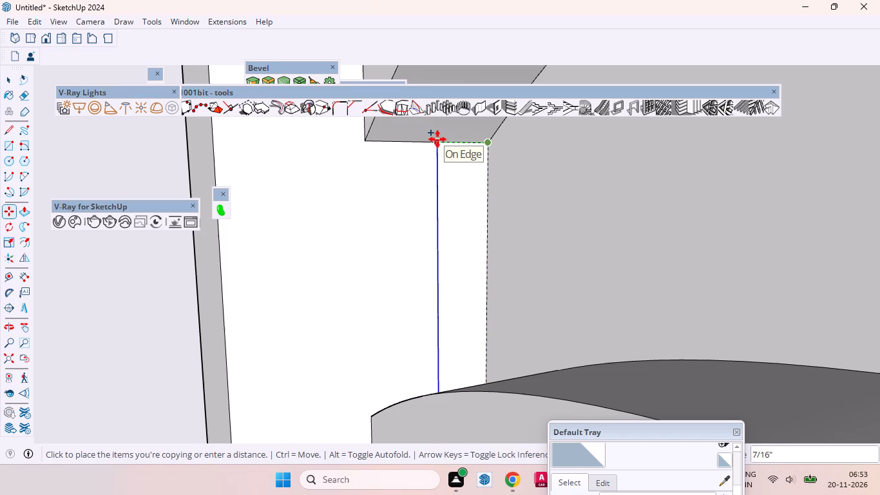
{"action": "type", "text": "0."}
{"action": "key", "text": "6"}
{"action": "key", "text": "Return"}
{"action": "key", "text": "space"}
{"action": "left_click", "coordinate": [446, 181]}
{"action": "scroll", "coordinate": [494, 271], "scroll_direction": "down", "scroll_amount": 7}
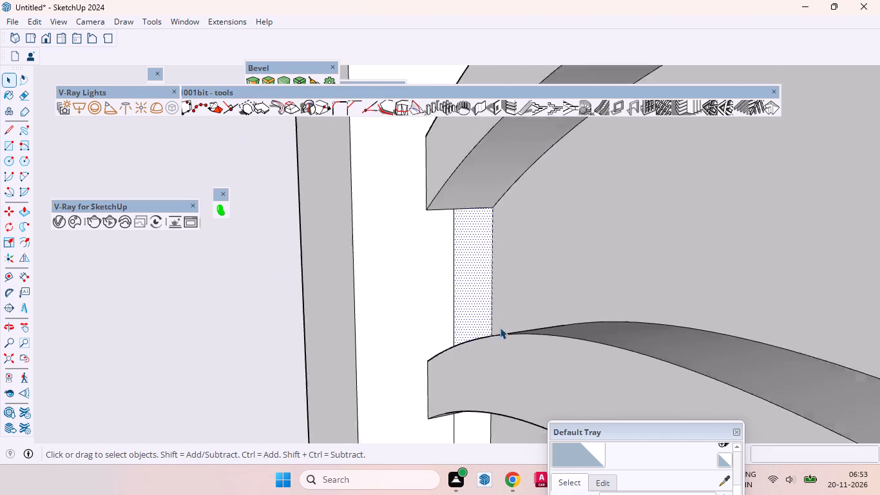
Copy the wall-corner edge segment between the second and third arches 0.6" toward the front to form a narrow strip face.
{"action": "scroll", "coordinate": [500, 327], "scroll_direction": "down", "scroll_amount": 8}
{"action": "scroll", "coordinate": [505, 170], "scroll_direction": "up", "scroll_amount": 7}
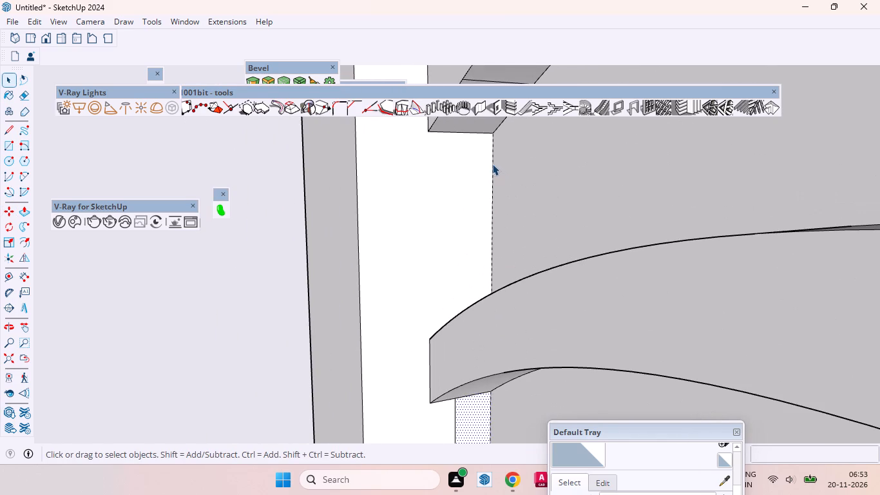
{"action": "left_click", "coordinate": [492, 164]}
{"action": "scroll", "coordinate": [490, 138], "scroll_direction": "up", "scroll_amount": 11}
{"action": "key", "text": "m"}
{"action": "scroll", "coordinate": [494, 132], "scroll_direction": "up", "scroll_amount": 3}
{"action": "left_click", "coordinate": [498, 132]}
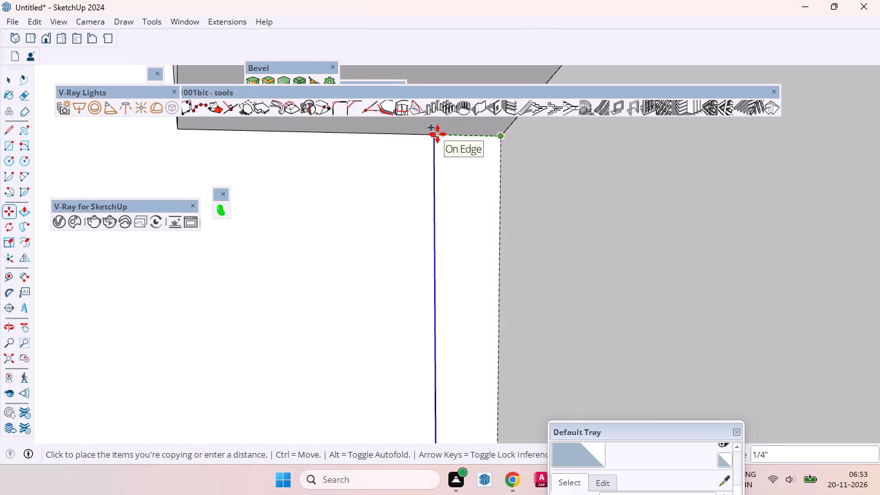
{"action": "type", "text": "0.6"}
{"action": "key", "text": "Return"}
{"action": "key", "text": "space"}
{"action": "left_click", "coordinate": [445, 183]}
{"action": "scroll", "coordinate": [483, 233], "scroll_direction": "down", "scroll_amount": 3}
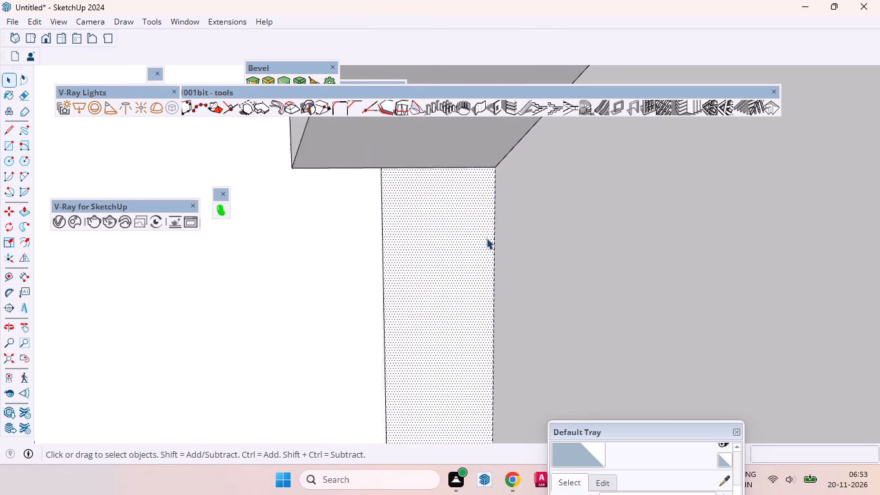
Copy the wall-corner edge segment between the third and outermost arches 0.6" toward the front to form the matching strip.
{"action": "scroll", "coordinate": [486, 238], "scroll_direction": "down", "scroll_amount": 12}
{"action": "scroll", "coordinate": [481, 264], "scroll_direction": "up", "scroll_amount": 1}
{"action": "scroll", "coordinate": [481, 264], "scroll_direction": "down", "scroll_amount": 18}
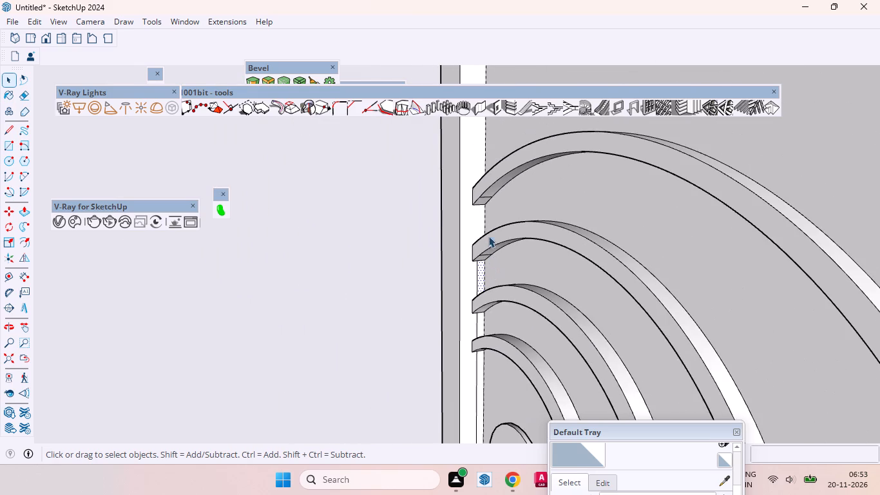
{"action": "scroll", "coordinate": [488, 202], "scroll_direction": "up", "scroll_amount": 16}
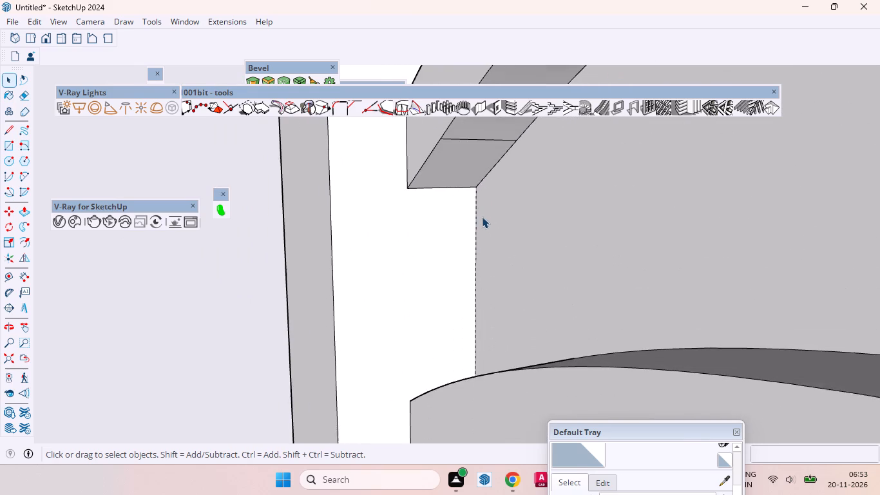
{"action": "scroll", "coordinate": [474, 214], "scroll_direction": "up", "scroll_amount": 6}
{"action": "left_click", "coordinate": [479, 203]}
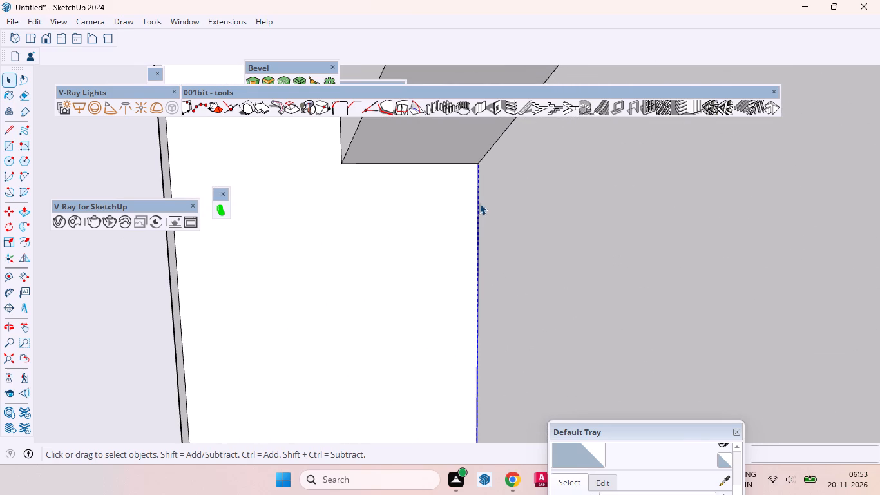
{"action": "key", "text": "m"}
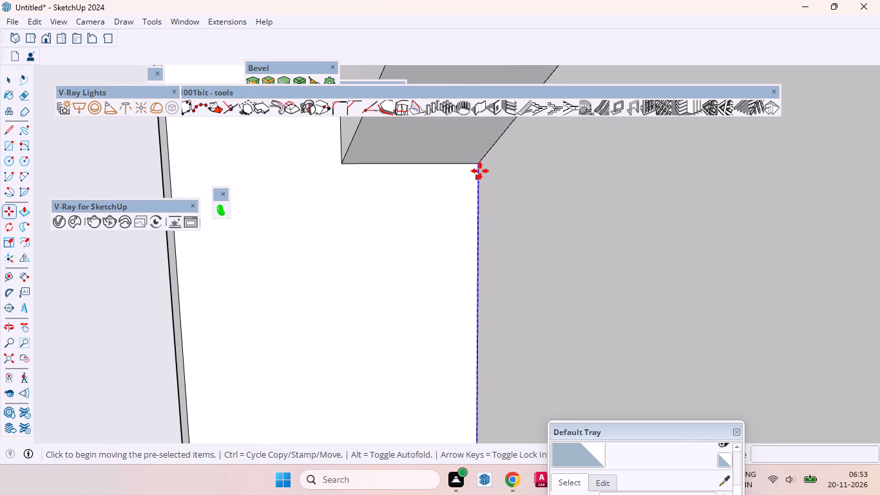
{"action": "left_click", "coordinate": [479, 168]}
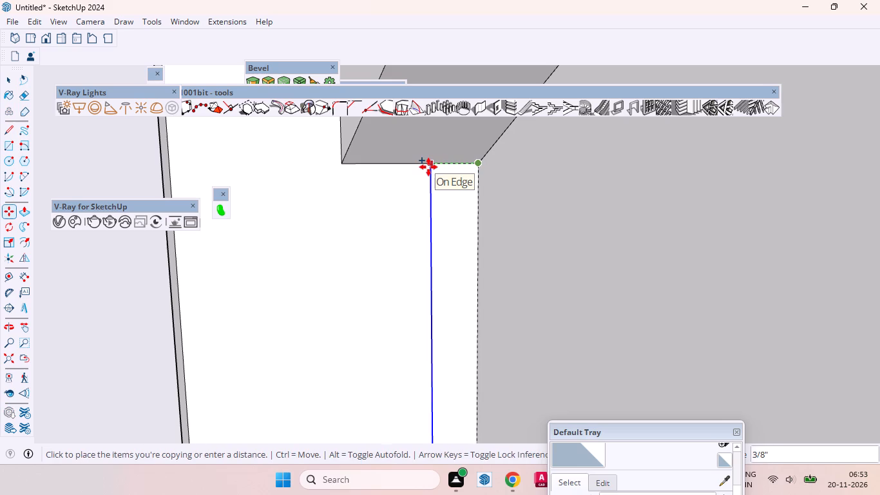
{"action": "type", "text": "0."}
{"action": "key", "text": "6"}
{"action": "key", "text": "Return"}
{"action": "key", "text": "space"}
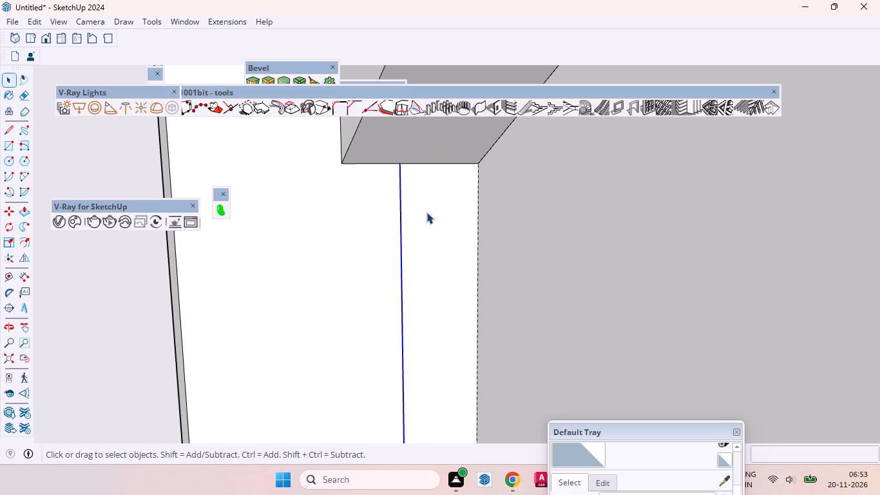
{"action": "left_click", "coordinate": [426, 211]}
Copy the vertical wall-corner edge above the outermost arch 0.6" toward the front to complete the row of strips.
{"action": "scroll", "coordinate": [476, 324], "scroll_direction": "down", "scroll_amount": 3}
{"action": "scroll", "coordinate": [476, 329], "scroll_direction": "up", "scroll_amount": 1}
{"action": "scroll", "coordinate": [477, 333], "scroll_direction": "down", "scroll_amount": 16}
{"action": "scroll", "coordinate": [488, 197], "scroll_direction": "up", "scroll_amount": 5}
{"action": "left_click", "coordinate": [496, 171]}
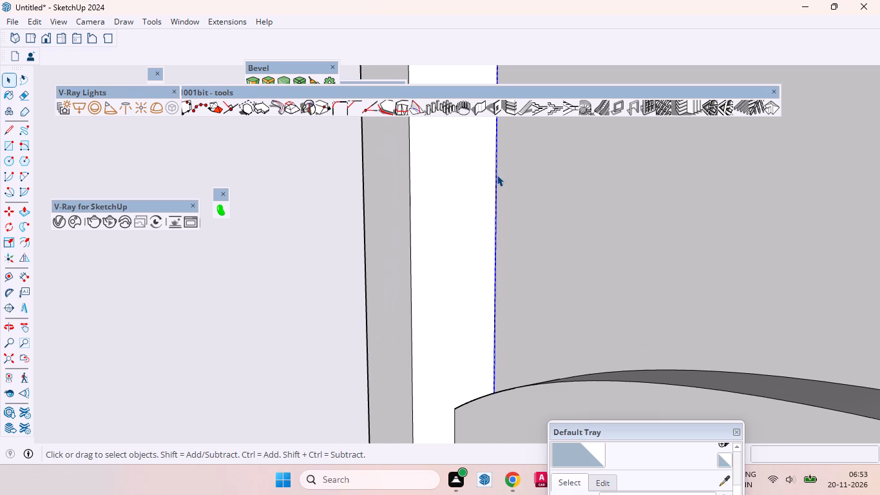
{"action": "left_click", "coordinate": [497, 175]}
{"action": "key", "text": "m"}
{"action": "scroll", "coordinate": [497, 200], "scroll_direction": "up", "scroll_amount": 4}
{"action": "middle_click_drag", "start_coordinate": [510, 194], "coordinate": [468, 227]}
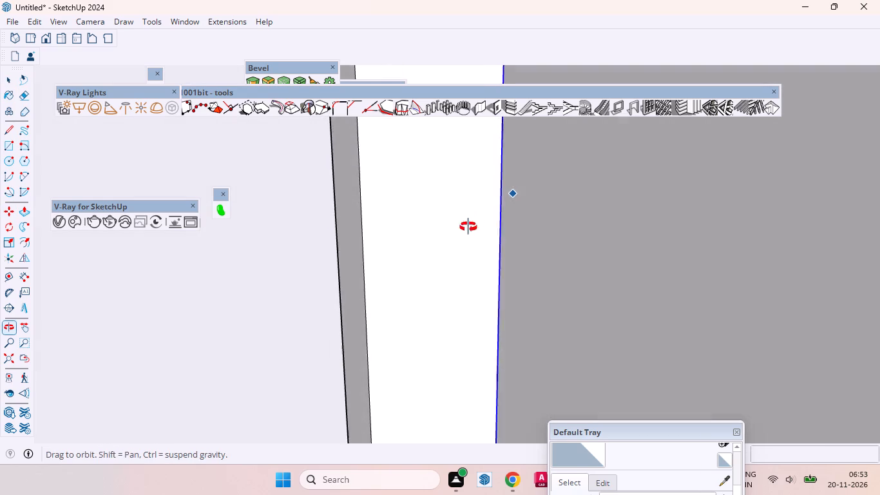
{"action": "middle_click_drag", "start_coordinate": [468, 227], "coordinate": [457, 231]}
{"action": "left_click", "coordinate": [503, 171]}
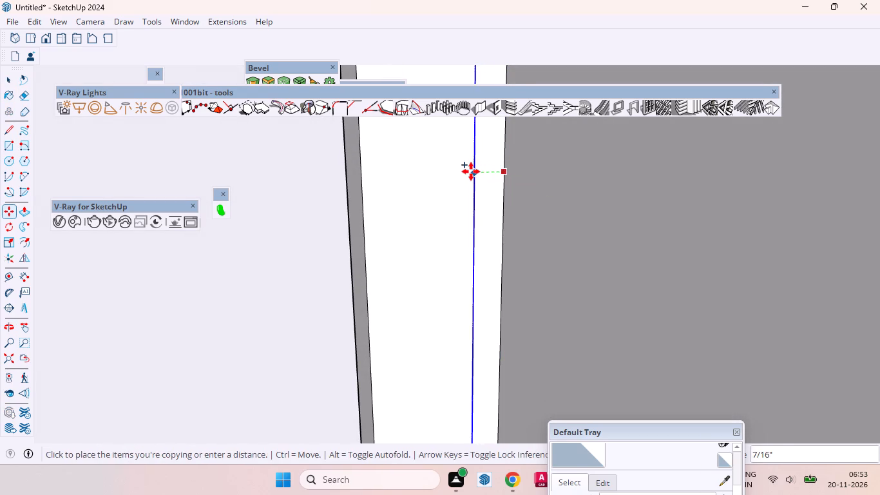
{"action": "key", "text": "0"}
{"action": "type", "text": ".6"}
{"action": "key", "text": "Return"}
{"action": "key", "text": "space"}
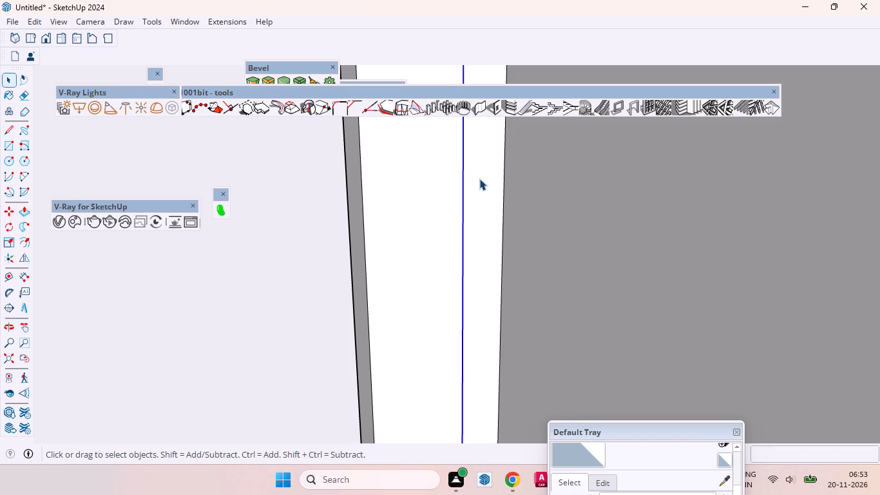
{"action": "left_click", "coordinate": [479, 179]}
Group the five narrow wall-corner strips above, between and below the arches, and convert the group into a V-Ray mesh light.
{"action": "scroll", "coordinate": [481, 209], "scroll_direction": "down", "scroll_amount": 16}
{"action": "scroll", "coordinate": [467, 199], "scroll_direction": "up", "scroll_amount": 1}
{"action": "scroll", "coordinate": [467, 199], "scroll_direction": "down", "scroll_amount": 9}
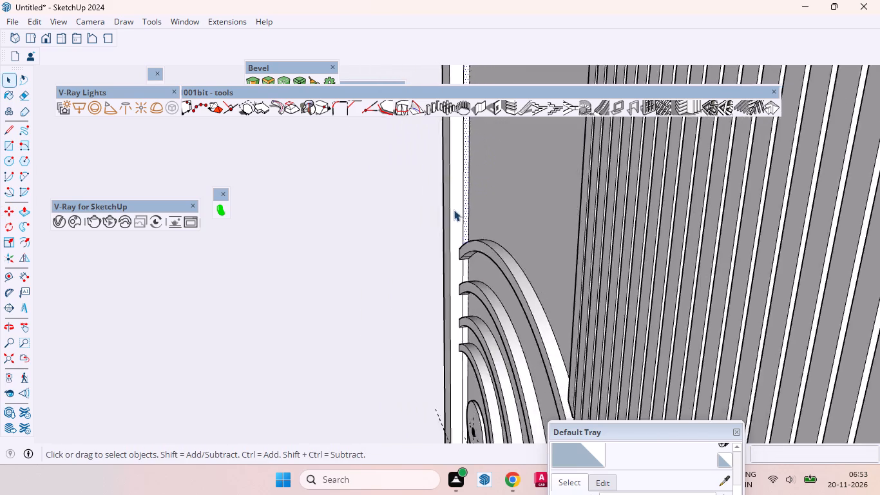
{"action": "scroll", "coordinate": [454, 209], "scroll_direction": "down", "scroll_amount": 2}
{"action": "middle_click_drag", "start_coordinate": [464, 220], "coordinate": [615, 267]}
{"action": "scroll", "coordinate": [510, 219], "scroll_direction": "up", "scroll_amount": 7}
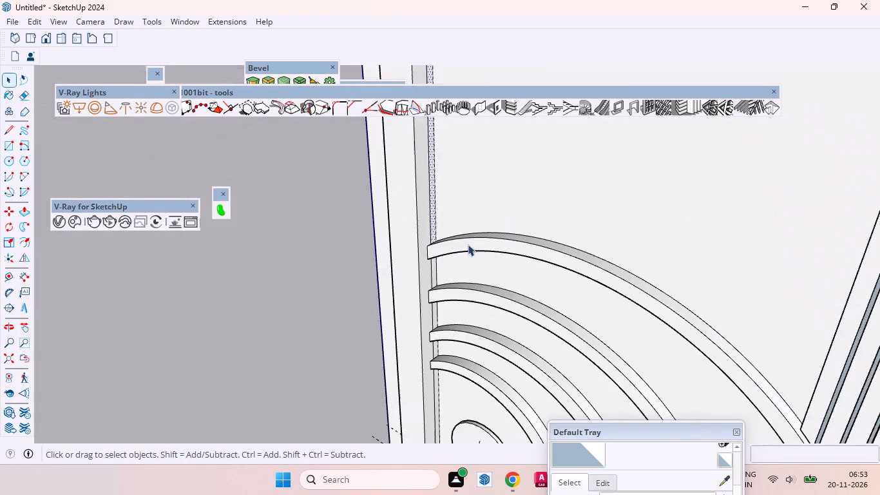
{"action": "scroll", "coordinate": [468, 244], "scroll_direction": "up", "scroll_amount": 20}
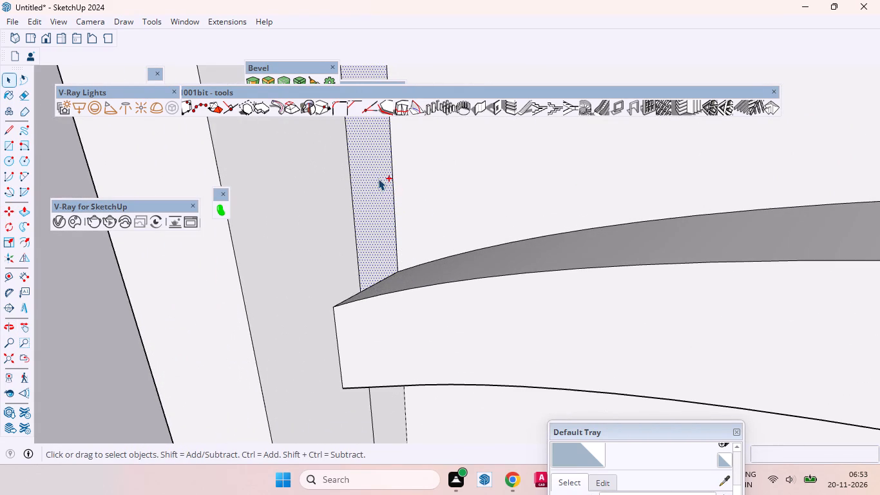
{"action": "double_click", "coordinate": [378, 179], "text": "ctrl"}
{"action": "scroll", "coordinate": [367, 199], "scroll_direction": "down", "scroll_amount": 10, "text": "ctrl"}
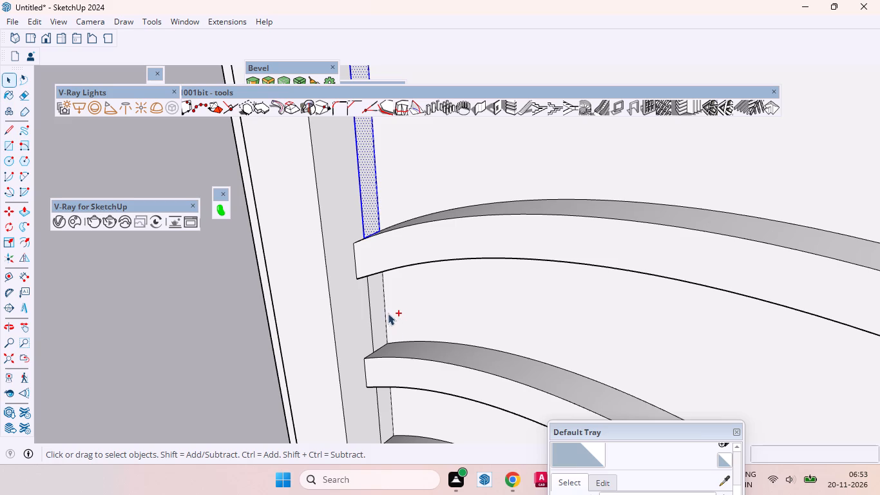
{"action": "double_click", "coordinate": [379, 300], "text": "ctrl"}
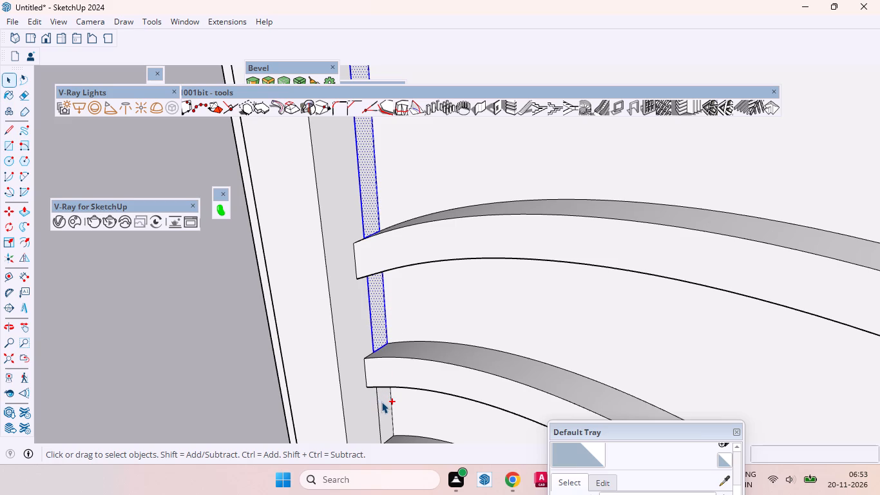
{"action": "double_click", "coordinate": [382, 402], "text": "ctrl"}
{"action": "scroll", "coordinate": [372, 275], "scroll_direction": "down", "scroll_amount": 9, "text": "ctrl"}
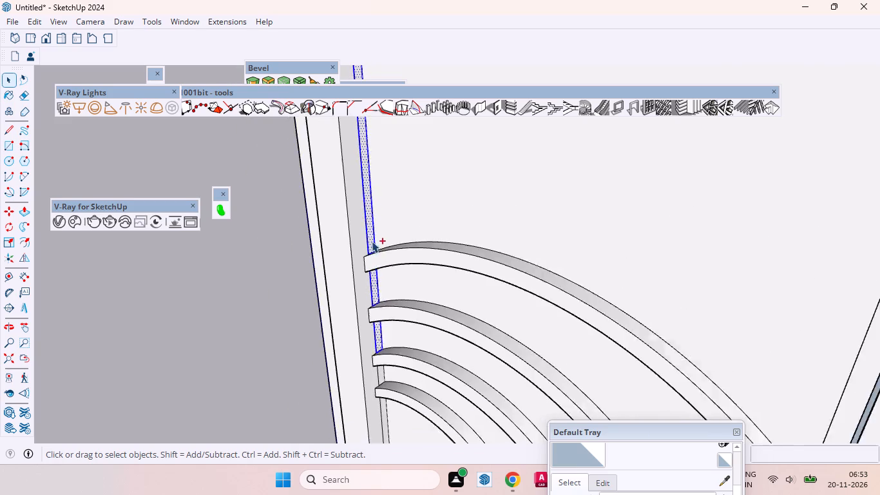
{"action": "scroll", "coordinate": [372, 241], "scroll_direction": "down", "scroll_amount": 5, "text": "ctrl"}
{"action": "scroll", "coordinate": [380, 373], "scroll_direction": "up", "scroll_amount": 4, "text": "ctrl"}
{"action": "scroll", "coordinate": [383, 291], "scroll_direction": "up", "scroll_amount": 11, "text": "ctrl"}
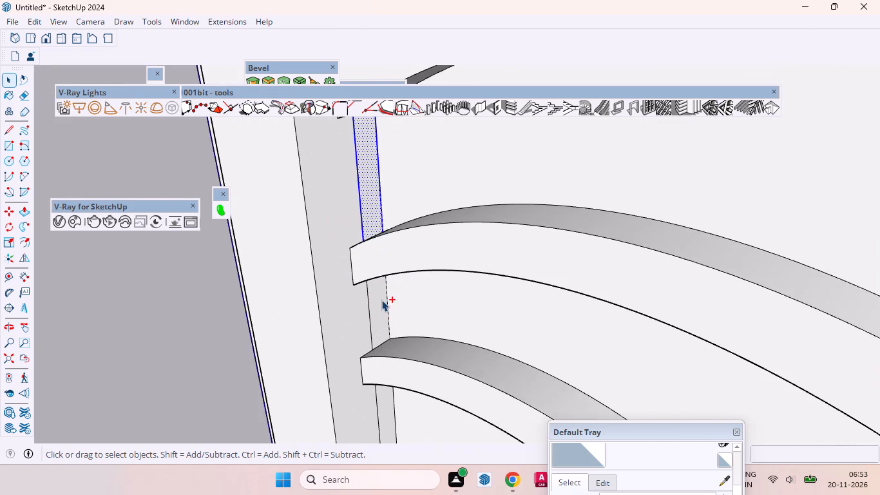
{"action": "double_click", "coordinate": [378, 300], "text": "ctrl"}
{"action": "scroll", "coordinate": [377, 233], "scroll_direction": "down", "scroll_amount": 6, "text": "ctrl"}
{"action": "scroll", "coordinate": [372, 215], "scroll_direction": "up", "scroll_amount": 1, "text": "ctrl"}
{"action": "scroll", "coordinate": [372, 215], "scroll_direction": "down", "scroll_amount": 4, "text": "ctrl"}
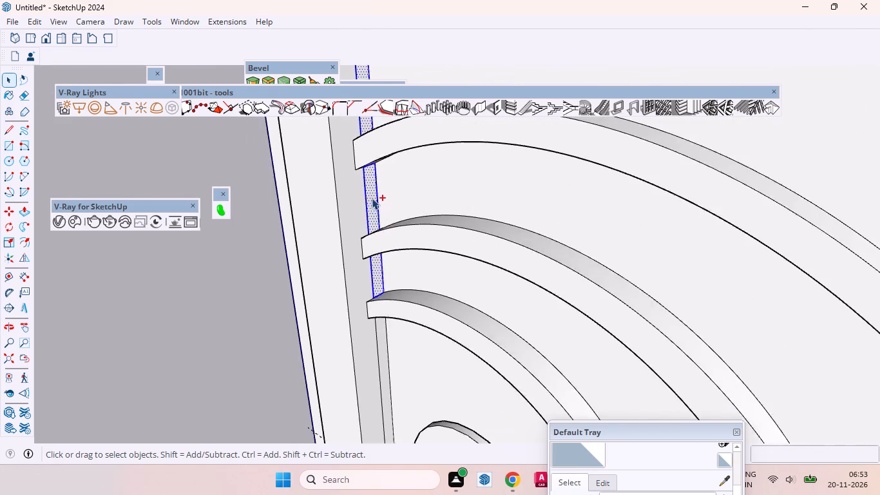
{"action": "scroll", "coordinate": [372, 198], "scroll_direction": "down", "scroll_amount": 5, "text": "ctrl"}
{"action": "scroll", "coordinate": [371, 334], "scroll_direction": "up", "scroll_amount": 11, "text": "ctrl"}
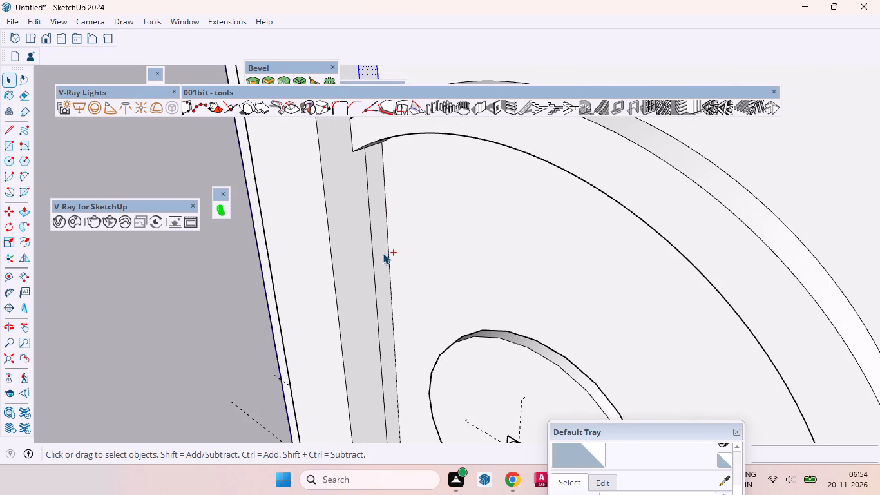
{"action": "double_click", "coordinate": [383, 253], "text": "ctrl"}
{"action": "right_click", "coordinate": [383, 253]}
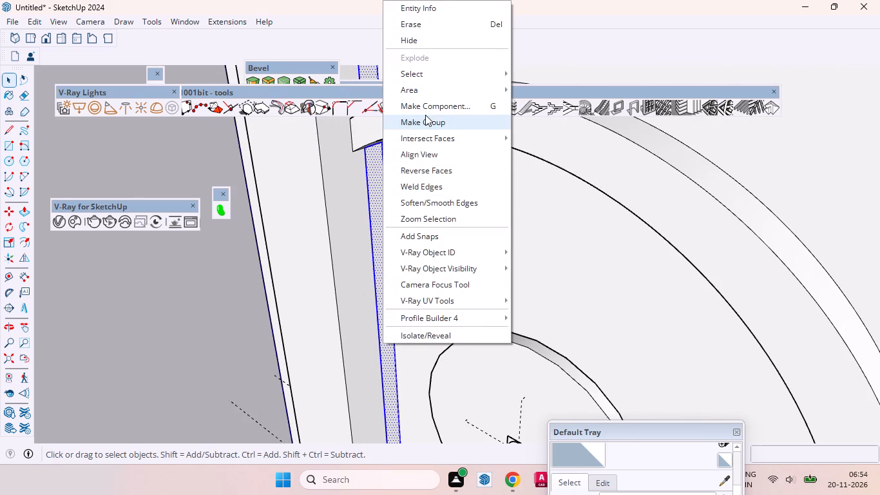
{"action": "left_click", "coordinate": [426, 115]}
{"action": "left_click", "coordinate": [169, 107]}
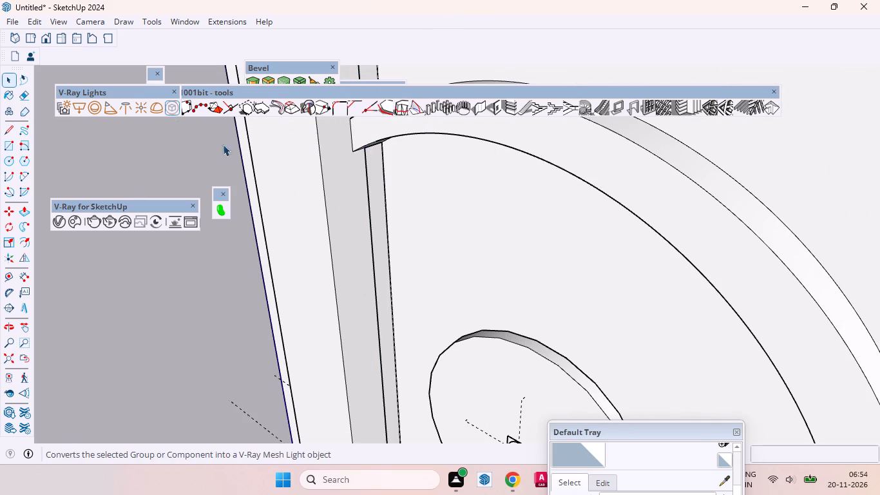
Examine the modelled back wall and room as a whole against the reference picture.
{"action": "scroll", "coordinate": [432, 277], "scroll_direction": "down", "scroll_amount": 1}
{"action": "scroll", "coordinate": [432, 277], "scroll_direction": "up", "scroll_amount": 1}
{"action": "scroll", "coordinate": [432, 277], "scroll_direction": "down", "scroll_amount": 20}
{"action": "scroll", "coordinate": [432, 277], "scroll_direction": "down", "scroll_amount": 3}
{"action": "scroll", "coordinate": [408, 271], "scroll_direction": "up", "scroll_amount": 1}
{"action": "scroll", "coordinate": [408, 271], "scroll_direction": "down", "scroll_amount": 9}
{"action": "middle_click_drag", "start_coordinate": [420, 294], "coordinate": [597, 207]}
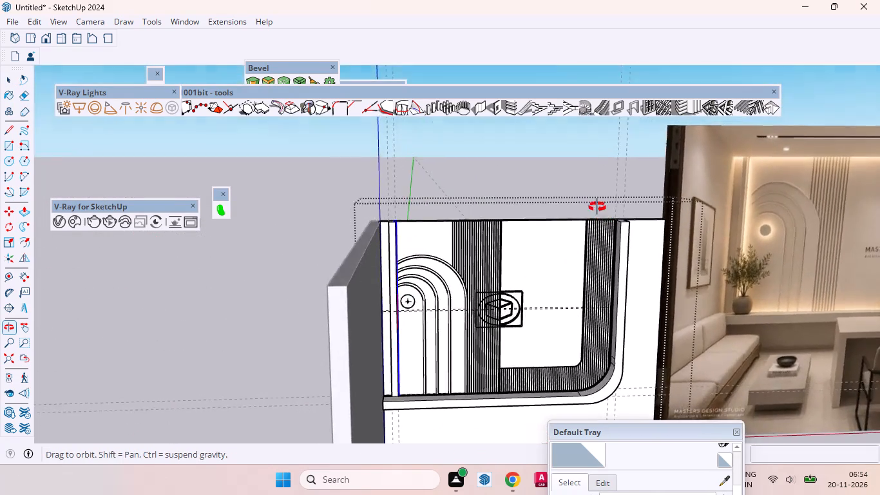
{"action": "middle_click_drag", "start_coordinate": [597, 207], "coordinate": [611, 326]}
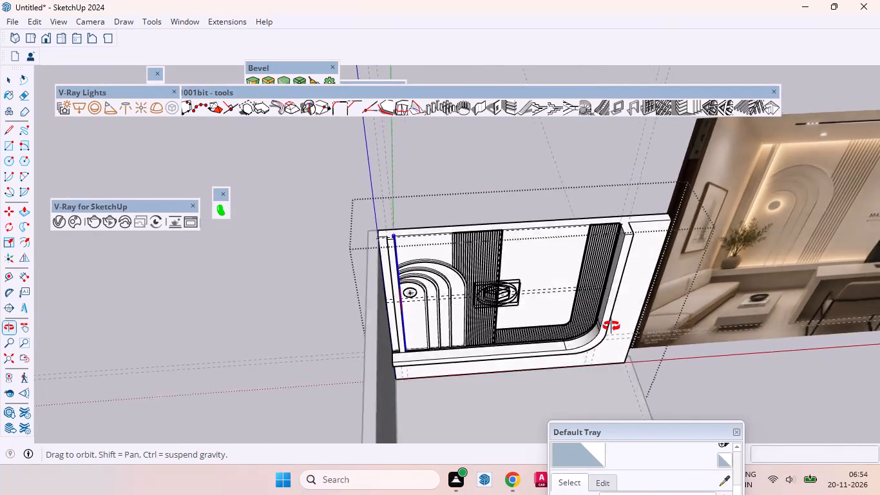
{"action": "middle_click_drag", "start_coordinate": [611, 326], "coordinate": [609, 289]}
{"action": "middle_click_drag", "start_coordinate": [600, 272], "coordinate": [557, 241]}
{"action": "scroll", "coordinate": [457, 267], "scroll_direction": "down", "scroll_amount": 7}
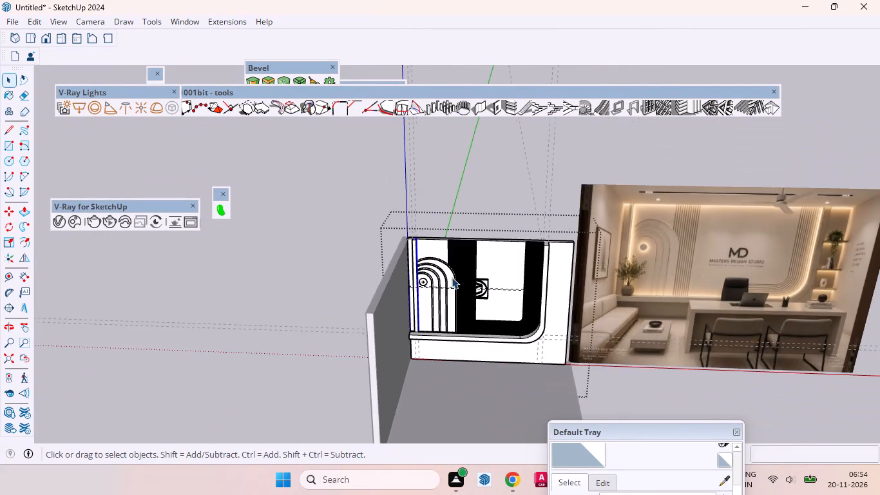
{"action": "scroll", "coordinate": [452, 277], "scroll_direction": "down", "scroll_amount": 3}
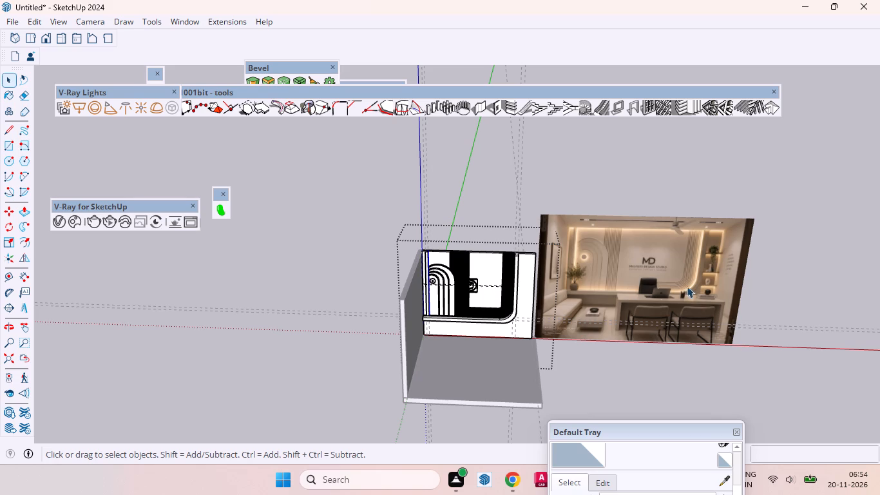
{"action": "scroll", "coordinate": [627, 288], "scroll_direction": "up", "scroll_amount": 7}
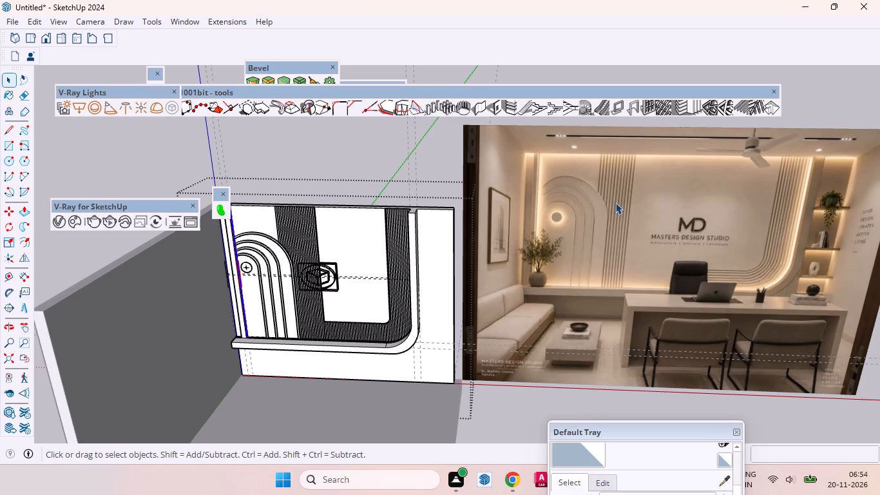
{"action": "scroll", "coordinate": [615, 202], "scroll_direction": "down", "scroll_amount": 10}
{"action": "scroll", "coordinate": [475, 253], "scroll_direction": "up", "scroll_amount": 7}
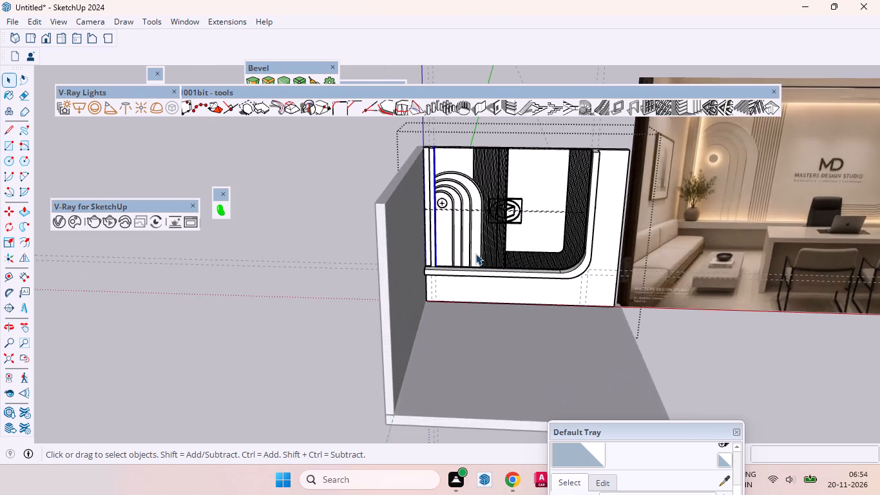
{"action": "scroll", "coordinate": [533, 270], "scroll_direction": "up", "scroll_amount": 4}
{"action": "scroll", "coordinate": [386, 280], "scroll_direction": "down", "scroll_amount": 7}
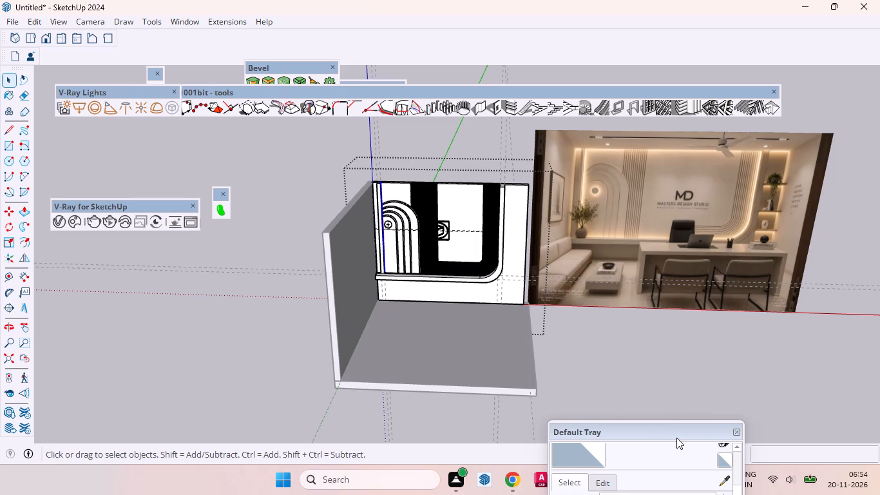
Reposition the Default Tray higher on the screen so its Colors swatches are exposed.
{"action": "left_click_drag", "start_coordinate": [676, 438], "coordinate": [794, 209]}
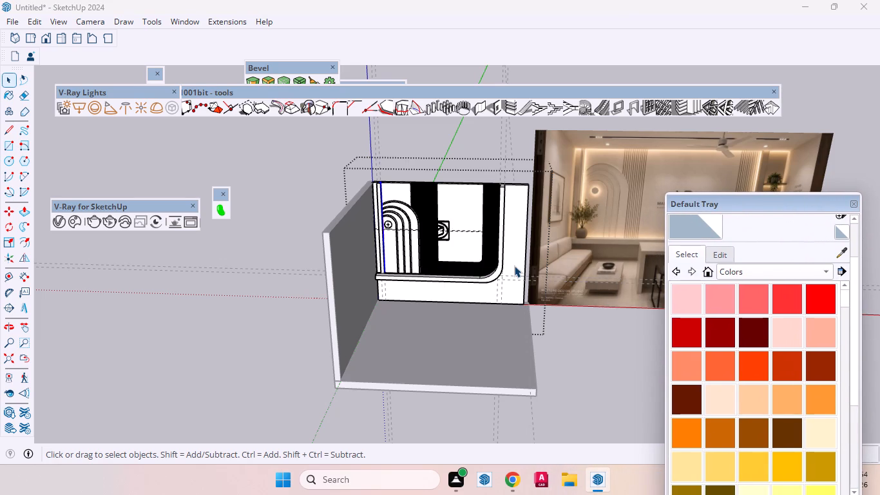
Inspect the back wall's arches, fluted panels and ledge up close and from several angles.
{"action": "scroll", "coordinate": [392, 257], "scroll_direction": "up", "scroll_amount": 11}
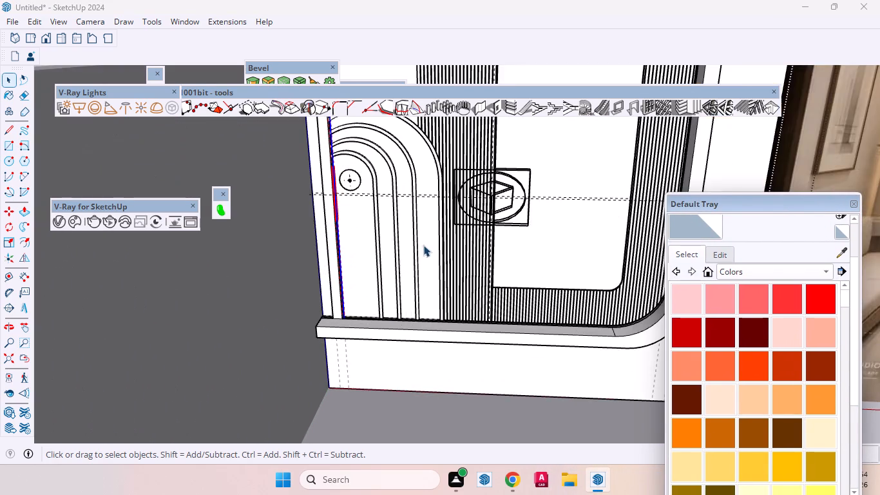
{"action": "scroll", "coordinate": [423, 245], "scroll_direction": "up", "scroll_amount": 1}
{"action": "scroll", "coordinate": [393, 250], "scroll_direction": "down", "scroll_amount": 3}
{"action": "scroll", "coordinate": [379, 269], "scroll_direction": "up", "scroll_amount": 2}
{"action": "scroll", "coordinate": [367, 268], "scroll_direction": "down", "scroll_amount": 5}
{"action": "middle_click_drag", "start_coordinate": [416, 305], "coordinate": [366, 177]}
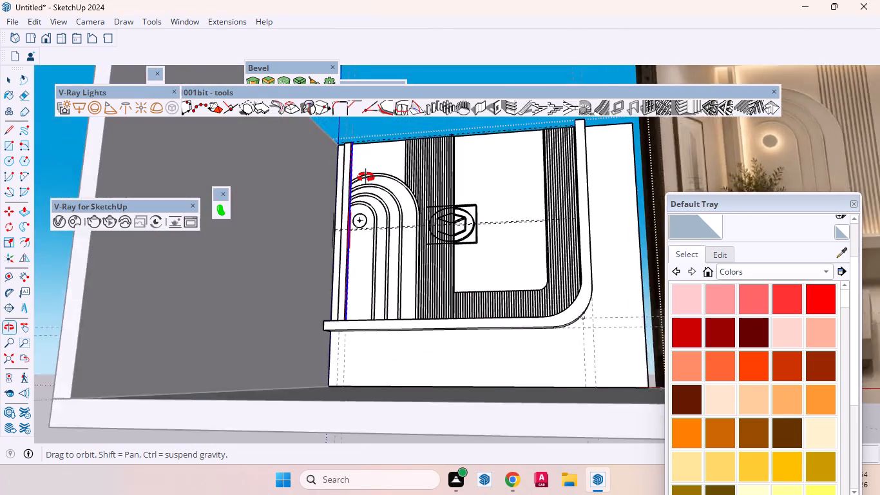
{"action": "middle_click_drag", "start_coordinate": [366, 177], "coordinate": [367, 342]}
{"action": "scroll", "coordinate": [421, 292], "scroll_direction": "up", "scroll_amount": 2}
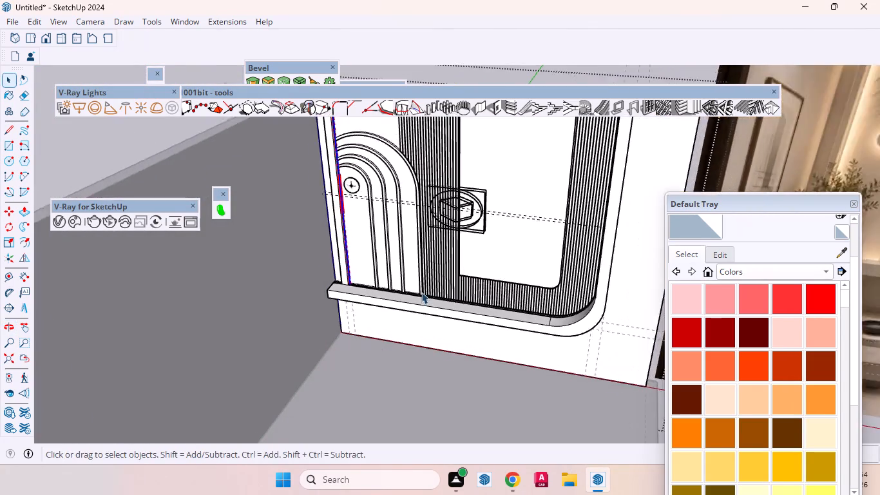
{"action": "scroll", "coordinate": [421, 292], "scroll_direction": "up", "scroll_amount": 1}
{"action": "scroll", "coordinate": [401, 301], "scroll_direction": "down", "scroll_amount": 16}
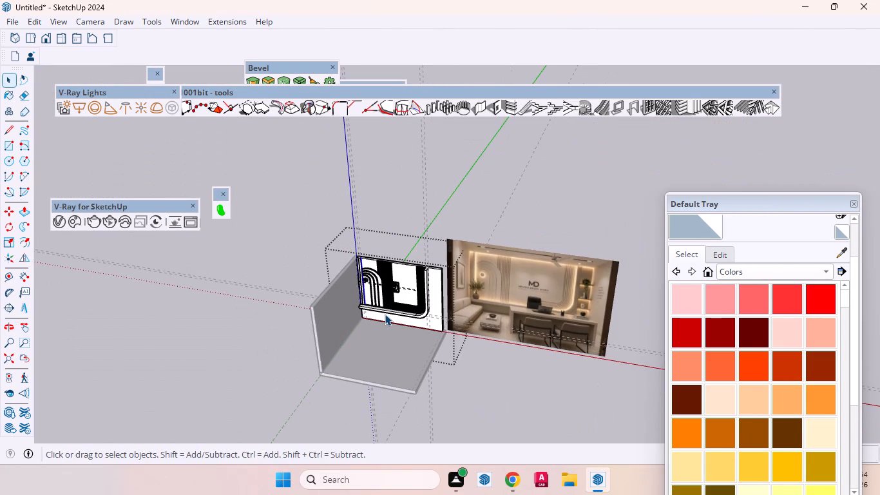
{"action": "scroll", "coordinate": [368, 334], "scroll_direction": "up", "scroll_amount": 4}
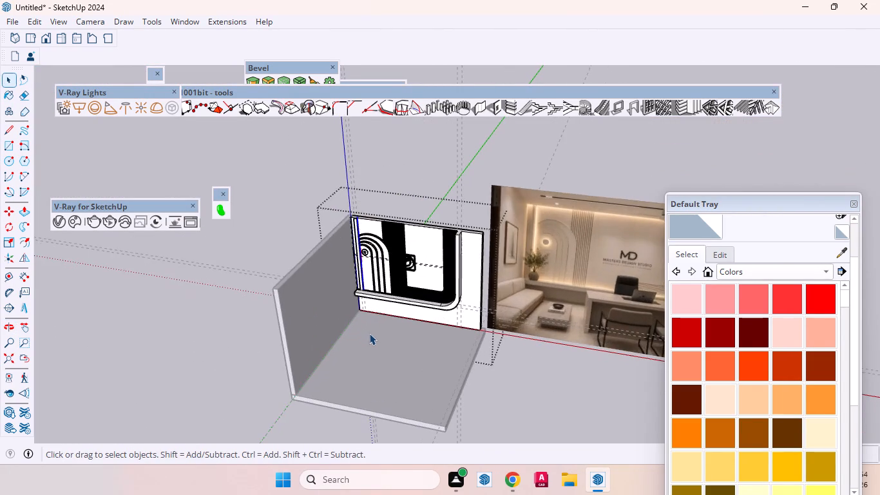
{"action": "scroll", "coordinate": [369, 333], "scroll_direction": "down", "scroll_amount": 4}
{"action": "scroll", "coordinate": [370, 332], "scroll_direction": "up", "scroll_amount": 4}
{"action": "scroll", "coordinate": [371, 264], "scroll_direction": "up", "scroll_amount": 4}
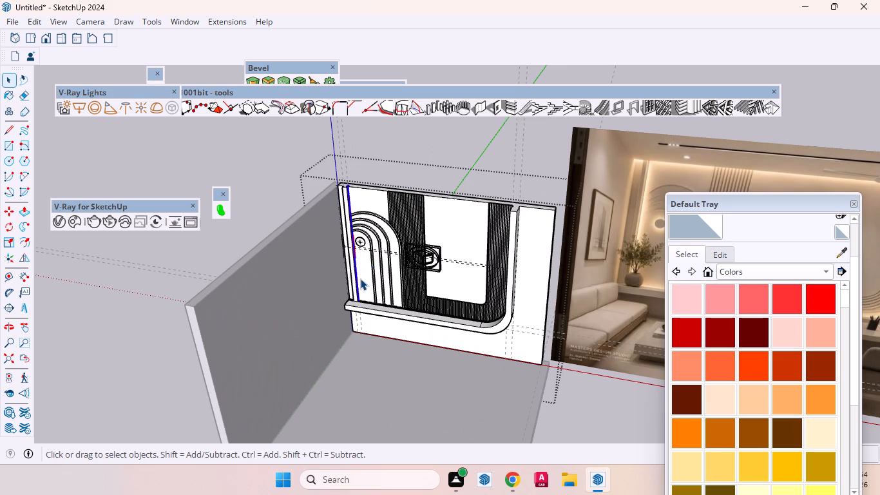
{"action": "scroll", "coordinate": [352, 282], "scroll_direction": "down", "scroll_amount": 2}
{"action": "scroll", "coordinate": [352, 287], "scroll_direction": "up", "scroll_amount": 3}
Close the group that is open for editing around the back wall.
{"action": "left_click", "coordinate": [417, 133]}
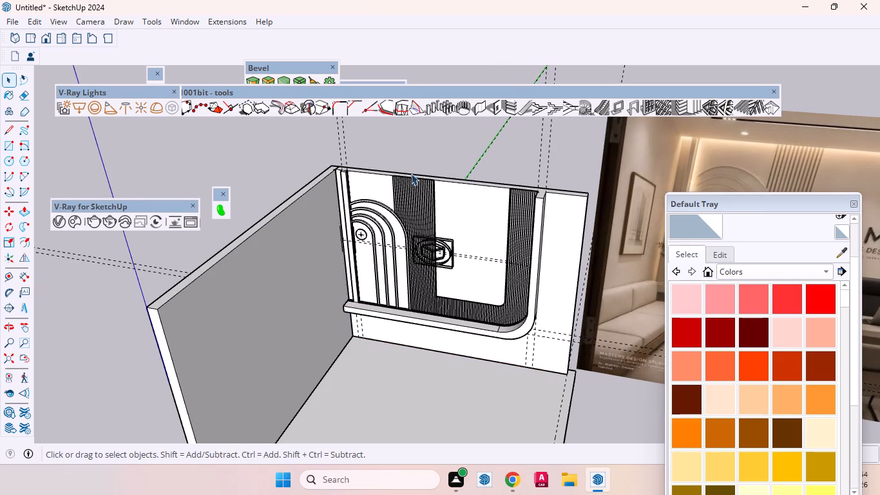
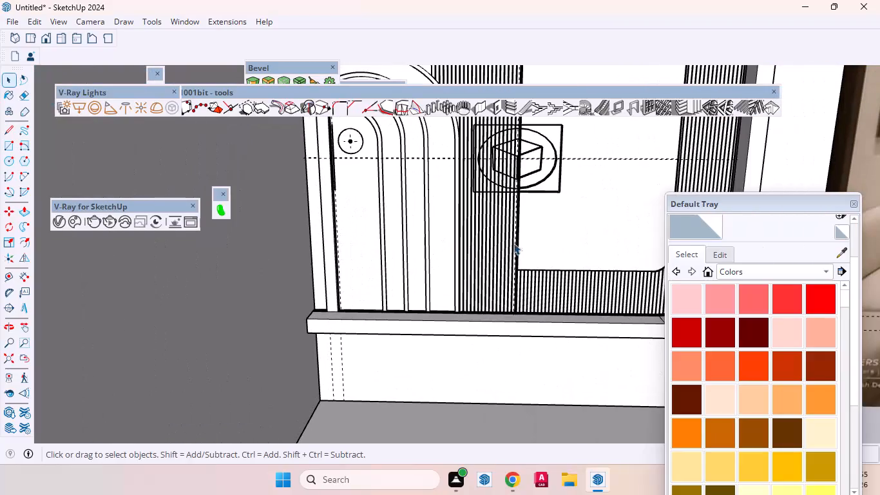
Inspect the back wall's ledge, arch bands, fluted panel and circular logo from close up and from a distance.
{"action": "middle_click_drag", "start_coordinate": [357, 309], "coordinate": [296, 335]}
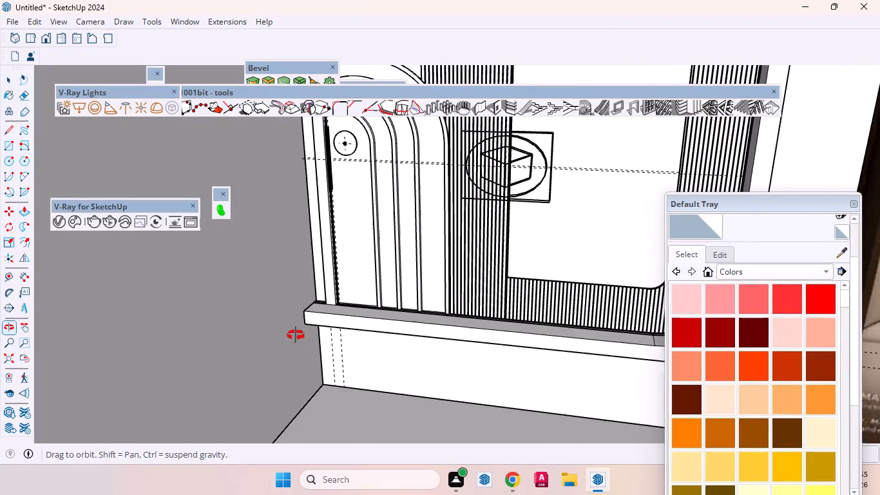
{"action": "middle_click_drag", "start_coordinate": [296, 335], "coordinate": [270, 357]}
{"action": "scroll", "coordinate": [405, 345], "scroll_direction": "up", "scroll_amount": 12}
{"action": "scroll", "coordinate": [350, 264], "scroll_direction": "up", "scroll_amount": 6}
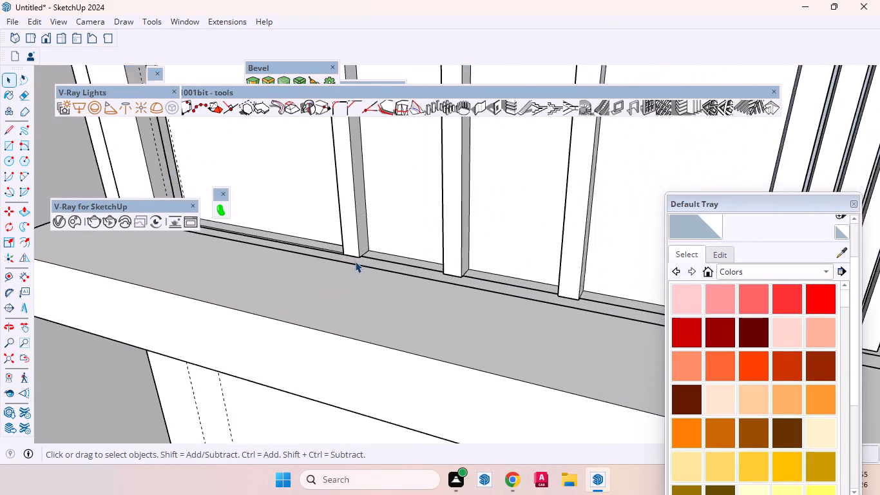
{"action": "scroll", "coordinate": [355, 261], "scroll_direction": "up", "scroll_amount": 2}
{"action": "middle_click_drag", "start_coordinate": [349, 264], "coordinate": [300, 275]}
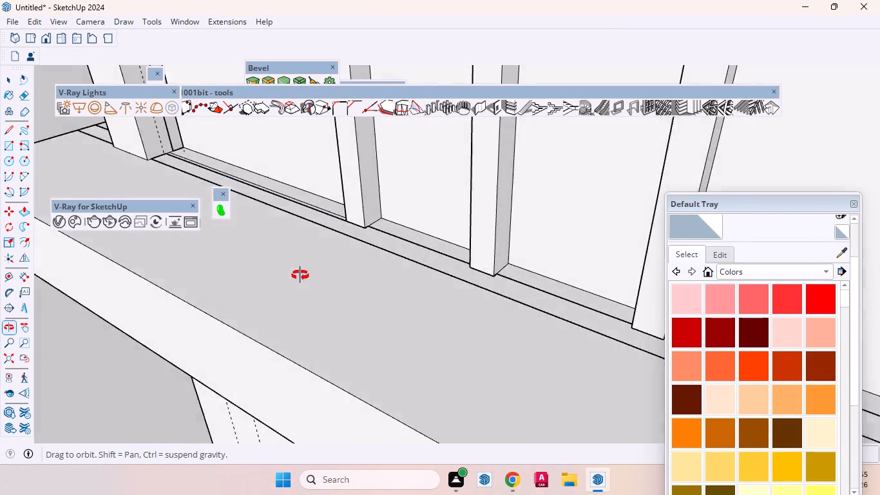
{"action": "middle_click_drag", "start_coordinate": [300, 275], "coordinate": [349, 246]}
{"action": "scroll", "coordinate": [397, 244], "scroll_direction": "down", "scroll_amount": 18}
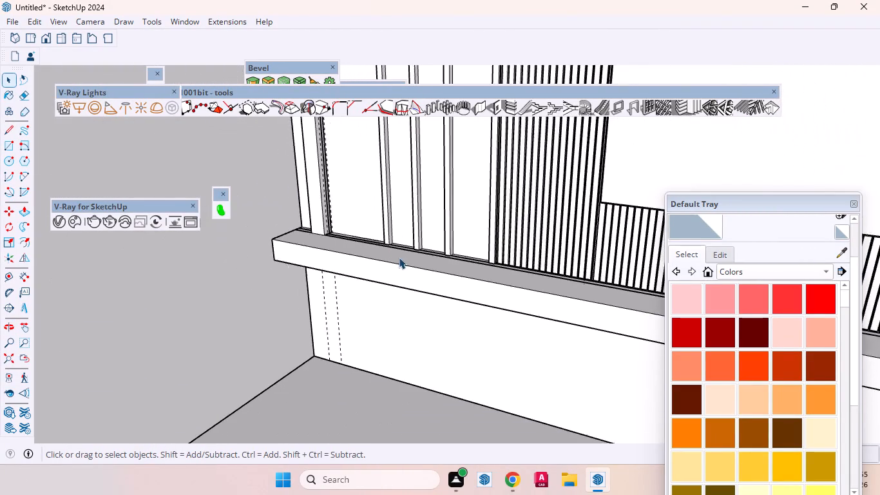
{"action": "scroll", "coordinate": [399, 257], "scroll_direction": "down", "scroll_amount": 10}
{"action": "middle_click_drag", "start_coordinate": [421, 260], "coordinate": [544, 197]}
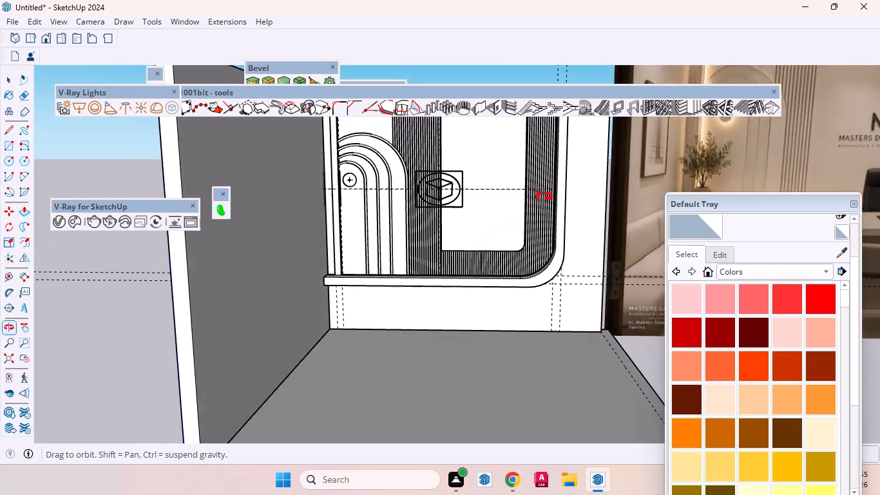
{"action": "middle_click_drag", "start_coordinate": [544, 197], "coordinate": [573, 185]}
{"action": "middle_click_drag", "start_coordinate": [582, 185], "coordinate": [506, 244]}
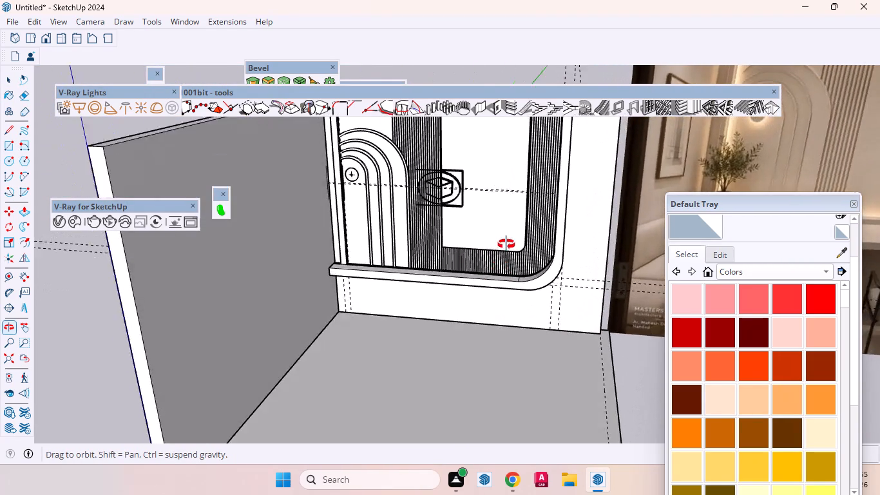
{"action": "middle_click_drag", "start_coordinate": [506, 244], "coordinate": [506, 244]}
{"action": "scroll", "coordinate": [462, 255], "scroll_direction": "down", "scroll_amount": 4}
{"action": "scroll", "coordinate": [458, 259], "scroll_direction": "up", "scroll_amount": 1}
{"action": "scroll", "coordinate": [458, 259], "scroll_direction": "down", "scroll_amount": 1}
{"action": "middle_click_drag", "start_coordinate": [459, 261], "coordinate": [449, 209]}
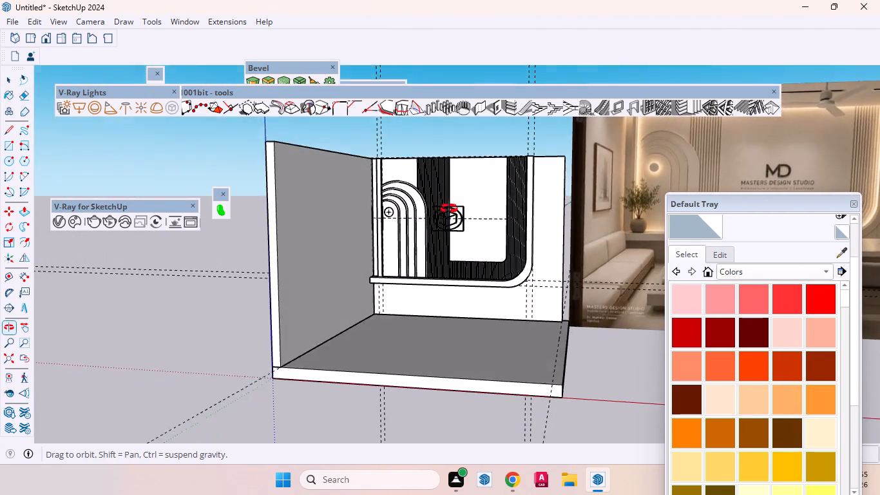
{"action": "middle_click_drag", "start_coordinate": [449, 209], "coordinate": [458, 200]}
{"action": "scroll", "coordinate": [461, 244], "scroll_direction": "up", "scroll_amount": 5}
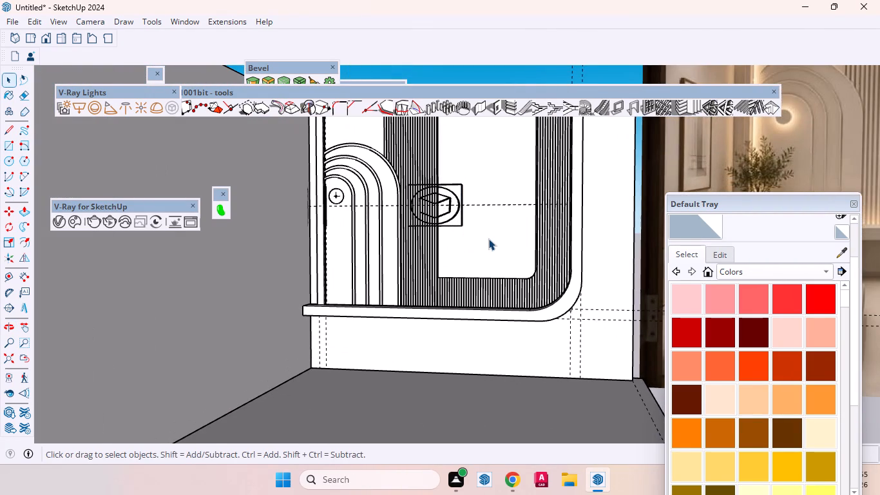
Check the back wall's faces one by one: centre panel, wall surround, arch bands and the narrow vertical strip.
{"action": "left_click", "coordinate": [488, 238]}
{"action": "left_click", "coordinate": [486, 240]}
{"action": "left_click", "coordinate": [484, 241]}
{"action": "left_click", "coordinate": [472, 243]}
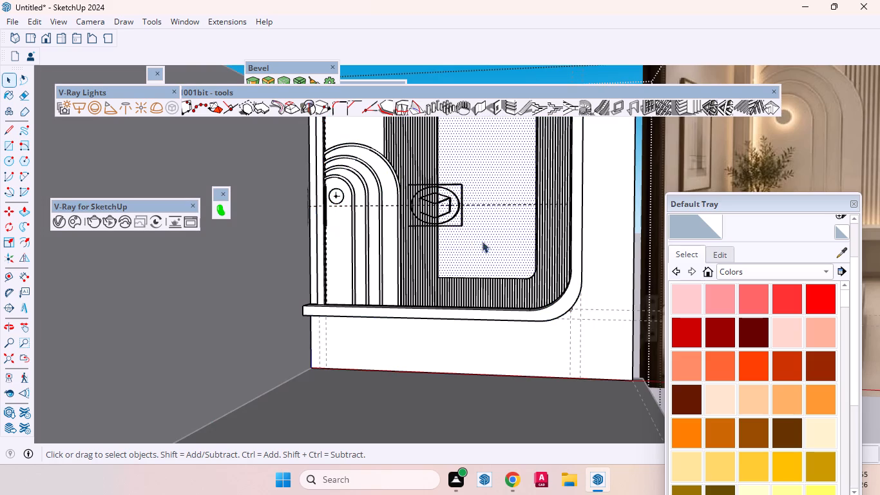
{"action": "left_click", "coordinate": [604, 229]}
{"action": "left_click", "coordinate": [392, 280]}
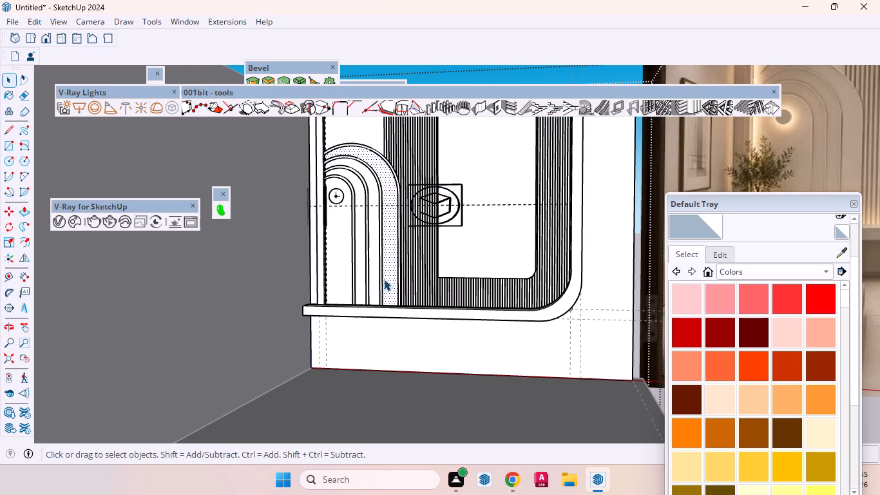
{"action": "left_click", "coordinate": [373, 277]}
{"action": "left_click", "coordinate": [359, 273]}
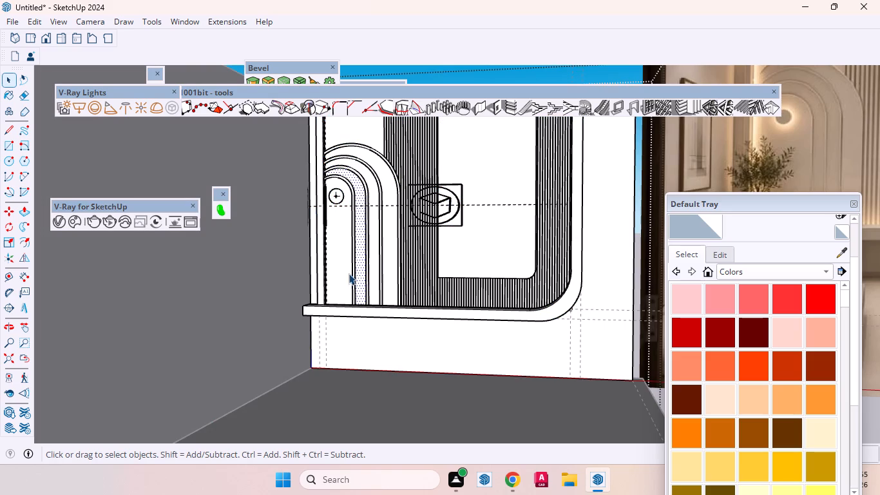
{"action": "left_click", "coordinate": [346, 273]}
{"action": "left_click", "coordinate": [312, 262]}
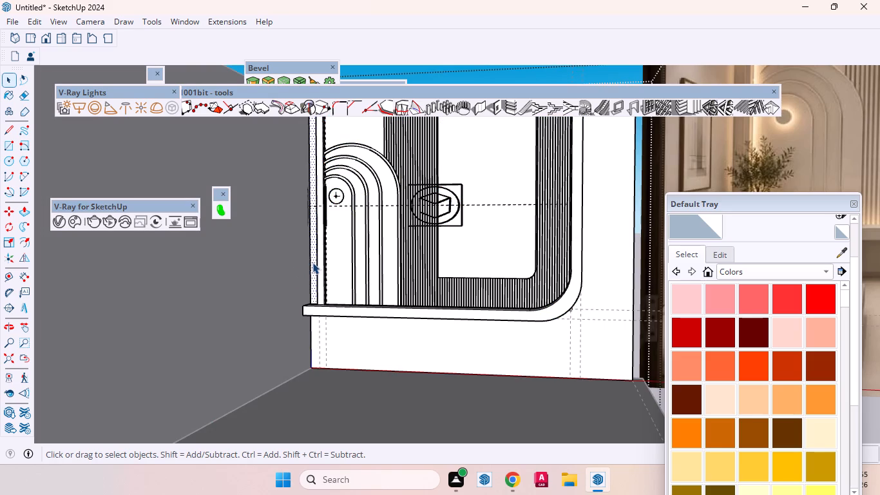
{"action": "scroll", "coordinate": [327, 324], "scroll_direction": "down", "scroll_amount": 7}
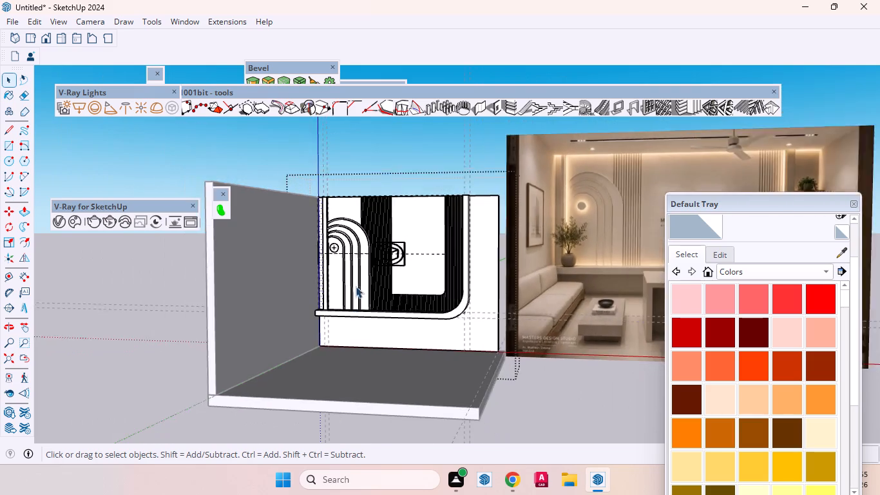
{"action": "scroll", "coordinate": [347, 301], "scroll_direction": "up", "scroll_amount": 3}
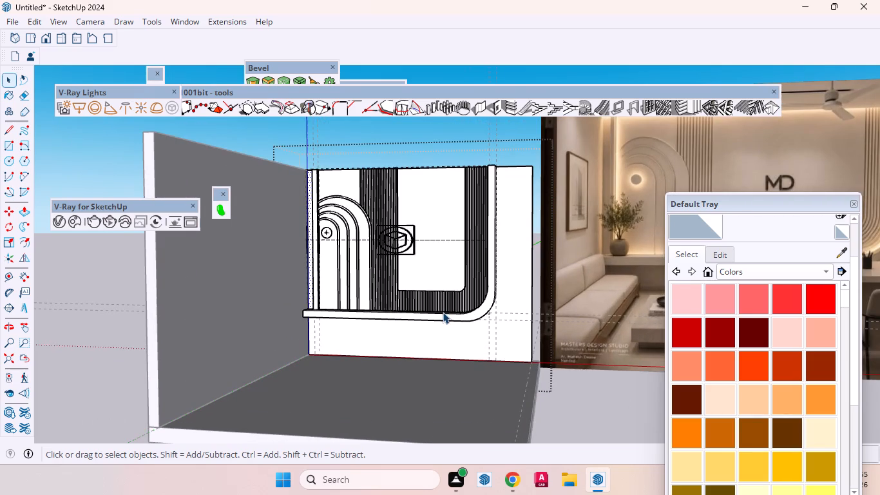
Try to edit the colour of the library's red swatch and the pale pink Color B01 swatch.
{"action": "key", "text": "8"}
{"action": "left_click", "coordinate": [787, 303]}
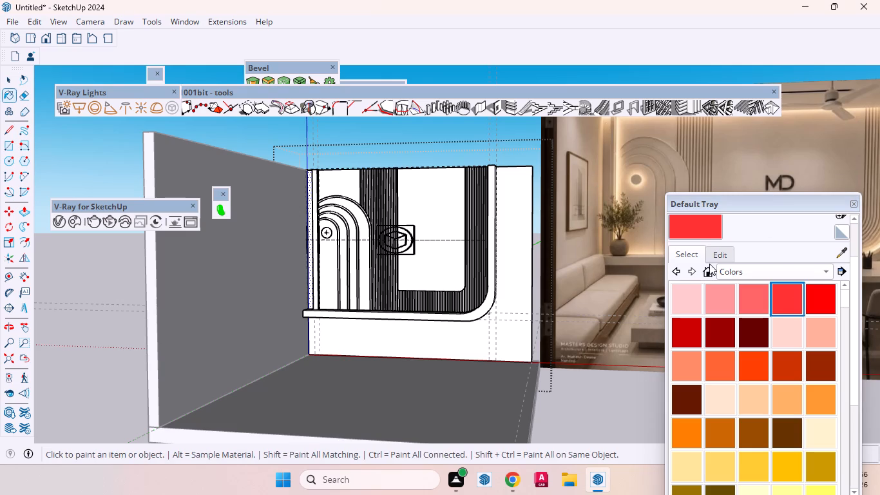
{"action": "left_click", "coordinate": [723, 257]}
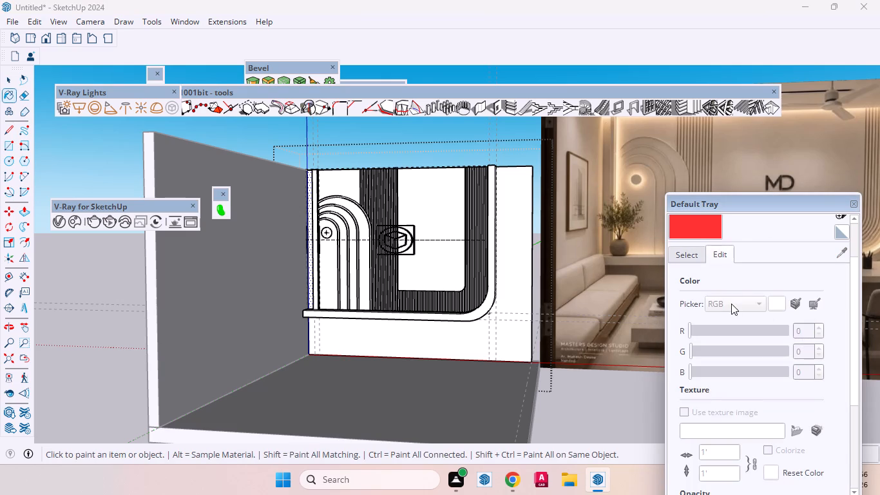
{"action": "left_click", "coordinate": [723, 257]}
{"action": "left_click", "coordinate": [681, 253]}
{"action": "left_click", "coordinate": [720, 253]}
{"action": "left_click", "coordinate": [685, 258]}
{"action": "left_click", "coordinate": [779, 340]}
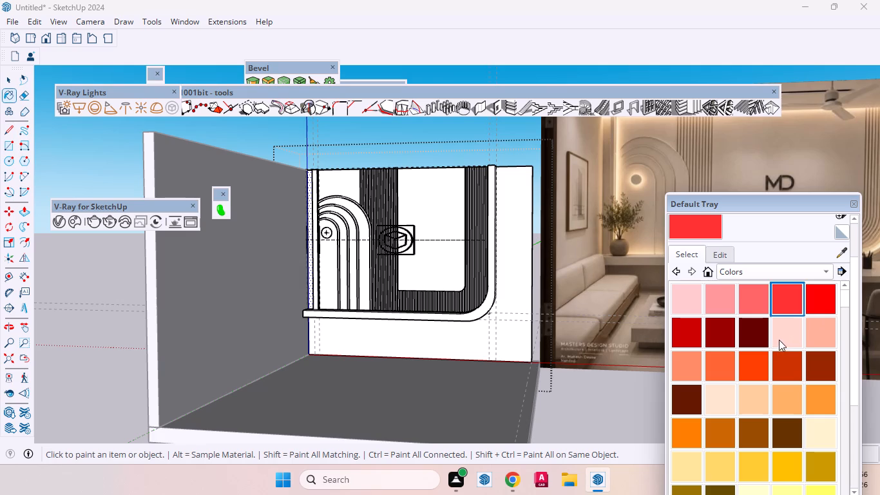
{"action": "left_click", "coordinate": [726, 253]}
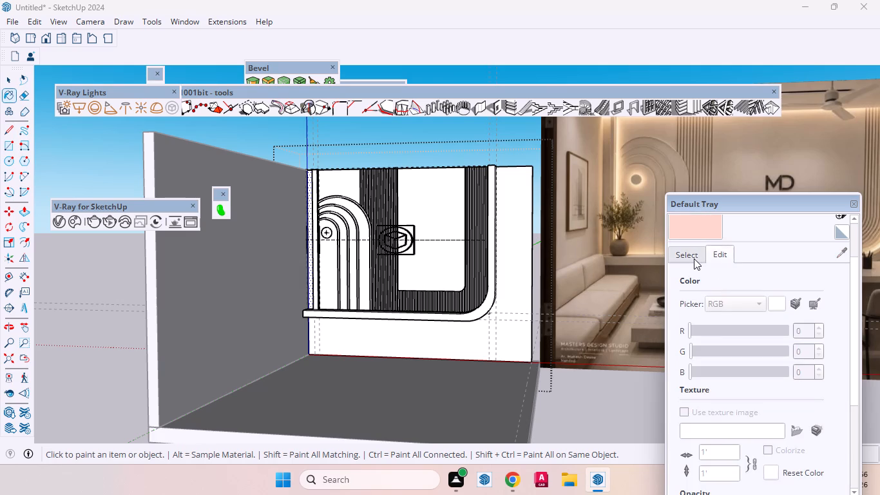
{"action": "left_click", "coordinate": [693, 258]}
Create a new material based on Color B01 with download (10).png from the Downloads folder as its texture image.
{"action": "scroll", "coordinate": [839, 271], "scroll_direction": "up", "scroll_amount": 2}
{"action": "left_click", "coordinate": [840, 279]}
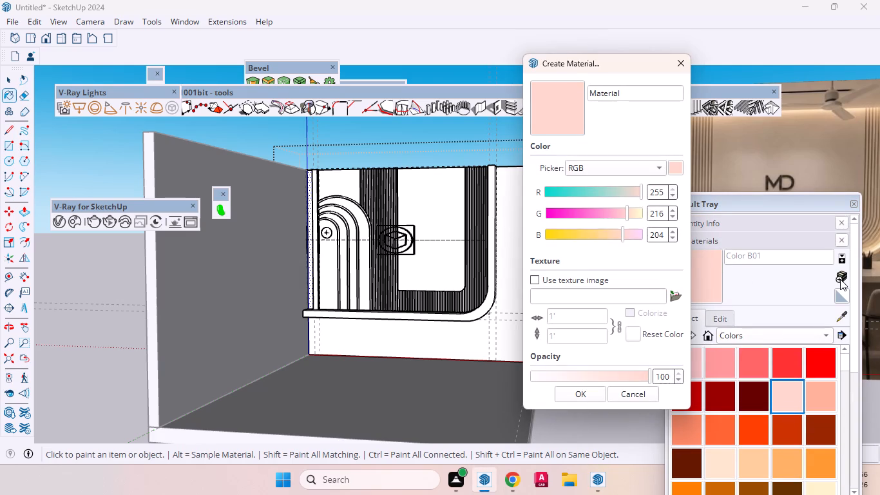
{"action": "left_click", "coordinate": [674, 295]}
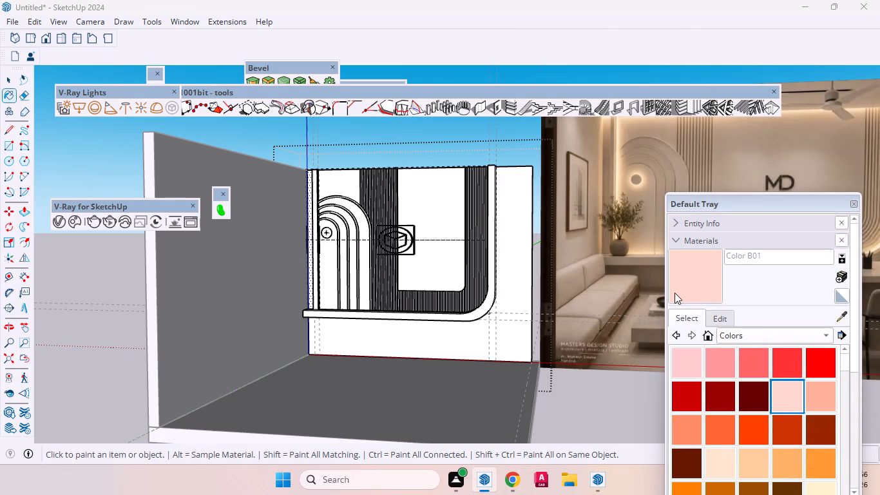
{"action": "left_click", "coordinate": [54, 181]}
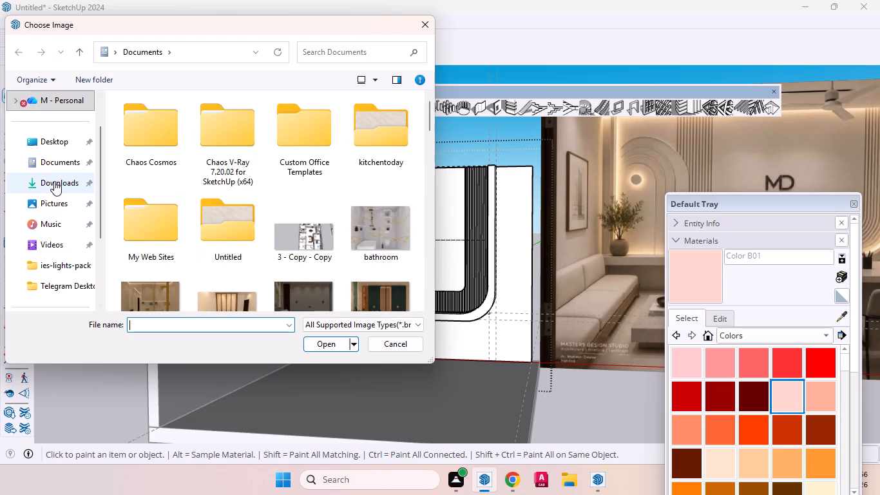
{"action": "scroll", "coordinate": [343, 193], "scroll_direction": "down", "scroll_amount": 2}
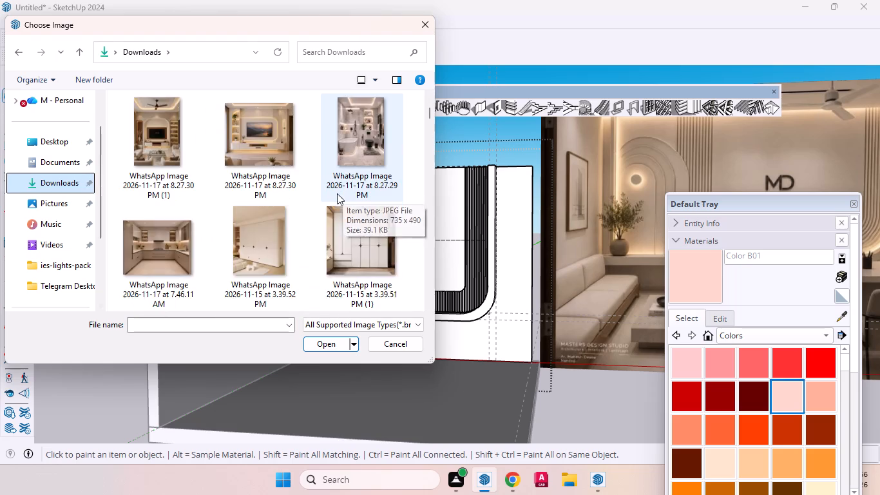
{"action": "scroll", "coordinate": [332, 195], "scroll_direction": "down", "scroll_amount": 10}
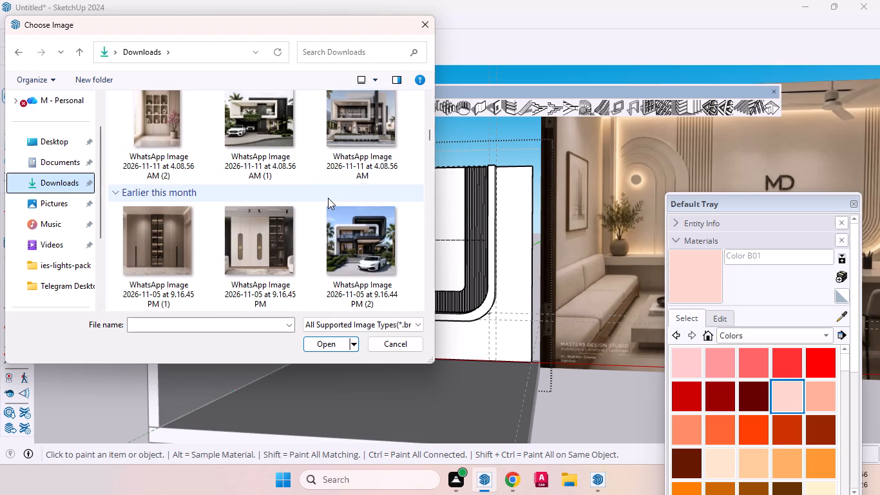
{"action": "scroll", "coordinate": [328, 198], "scroll_direction": "down", "scroll_amount": 13}
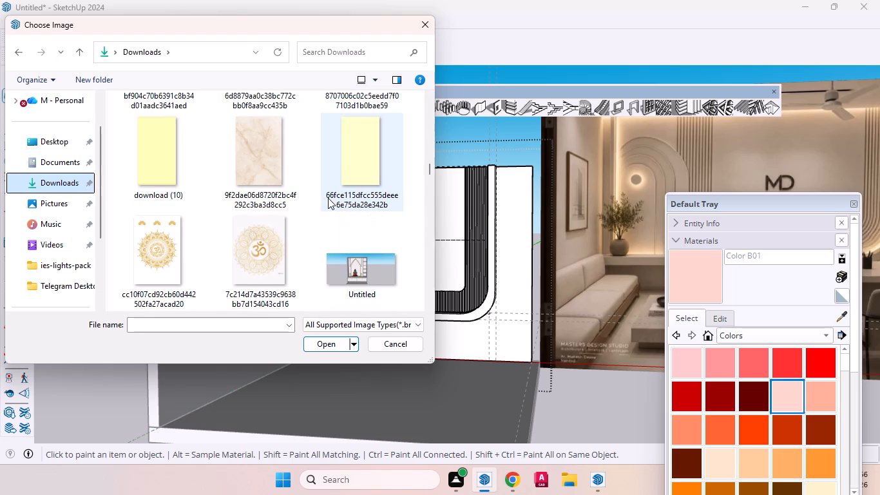
{"action": "left_click", "coordinate": [141, 186]}
{"action": "left_click", "coordinate": [329, 345]}
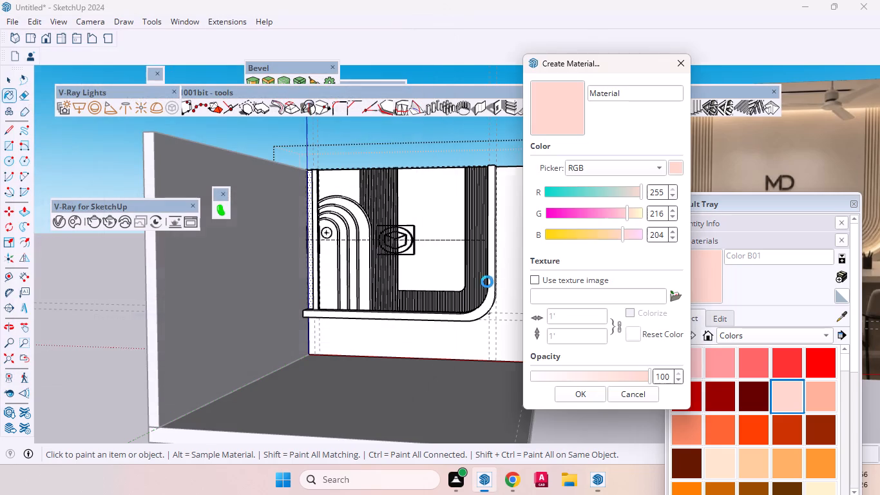
Set the new textured material's colour to RGB 240, 230, 210 and create it.
{"action": "left_click", "coordinate": [665, 192]}
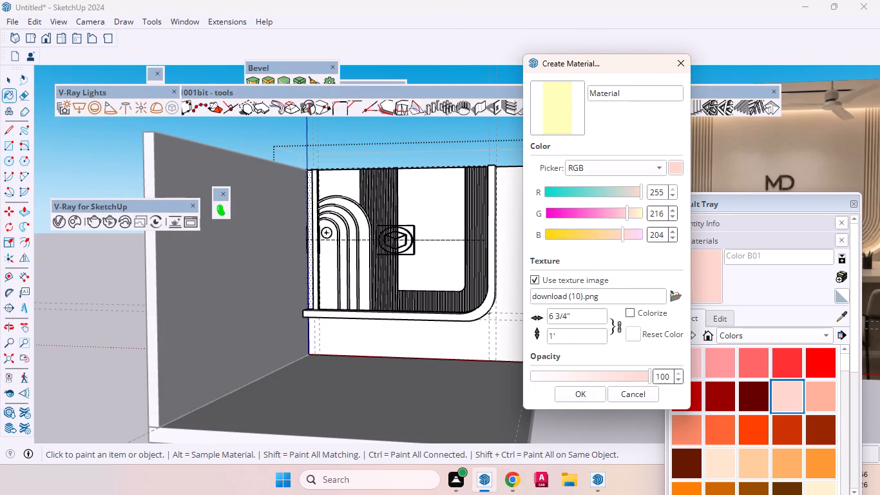
{"action": "key", "text": "BackSpace"}
{"action": "key", "text": "BackSpace"}
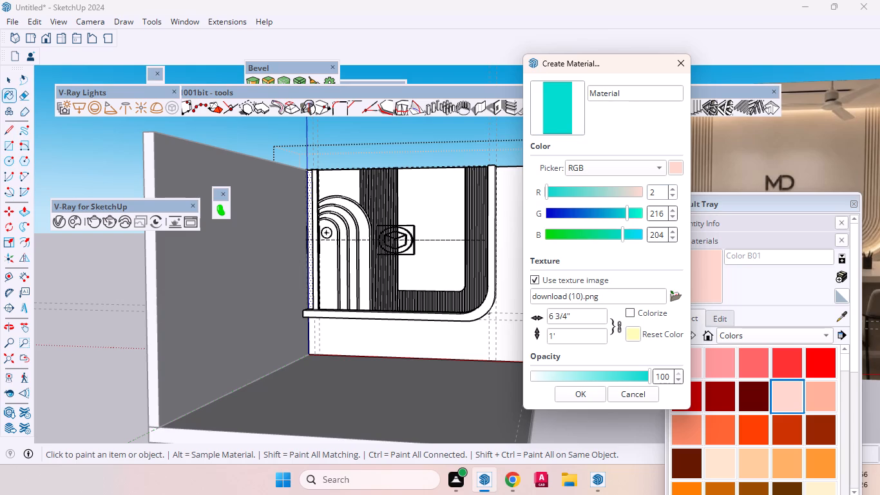
{"action": "type", "text": "240"}
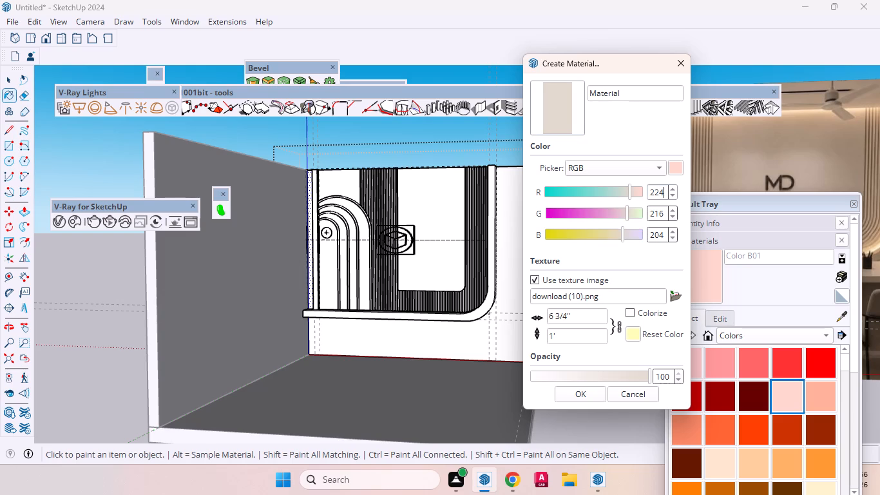
{"action": "key", "text": "BackSpace"}
{"action": "key", "text": "BackSpace"}
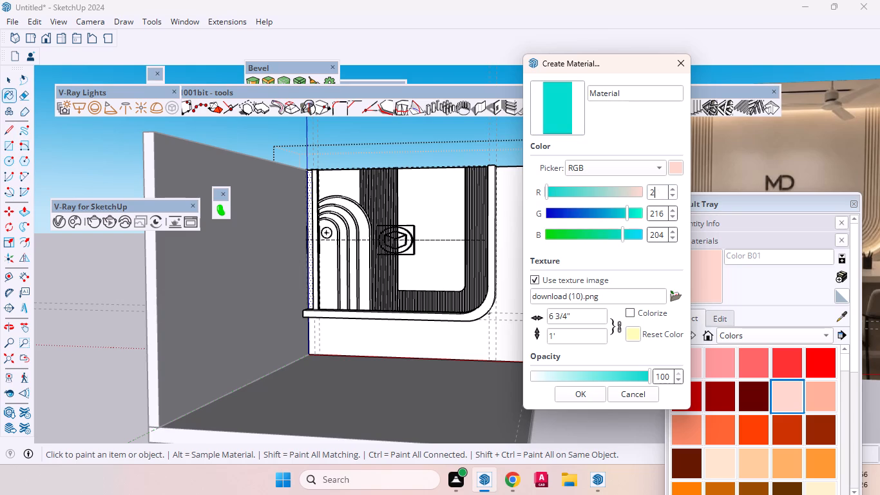
{"action": "type", "text": "40"}
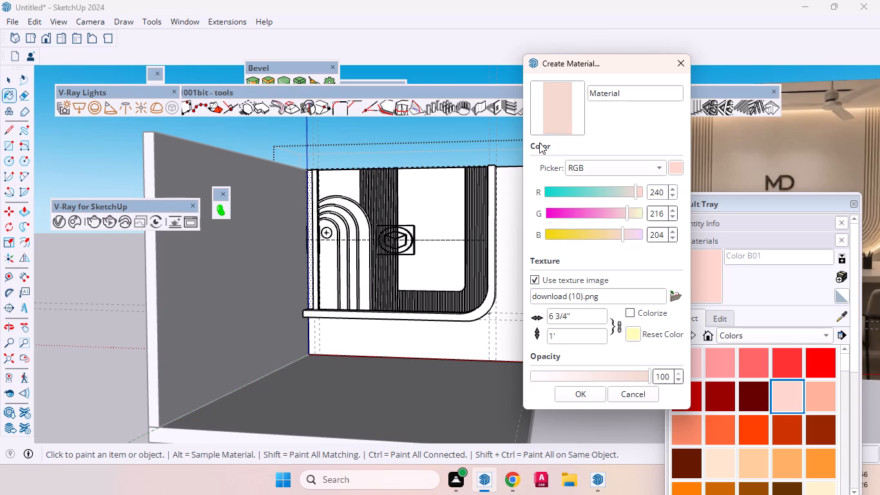
{"action": "left_click", "coordinate": [664, 211]}
{"action": "key", "text": "BackSpace"}
{"action": "key", "text": "BackSpace"}
{"action": "key", "text": "BackSpace"}
{"action": "type", "text": "230"}
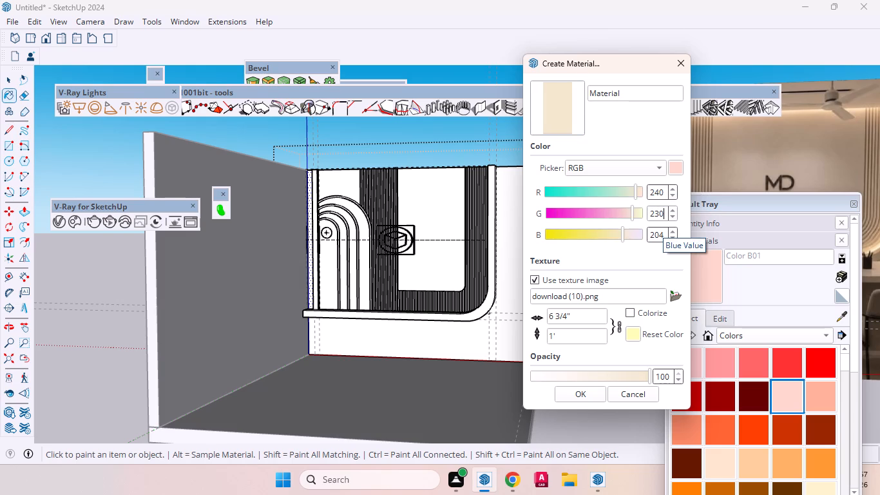
{"action": "left_click", "coordinate": [662, 229]}
{"action": "key", "text": "BackSpace"}
{"action": "key", "text": "BackSpace"}
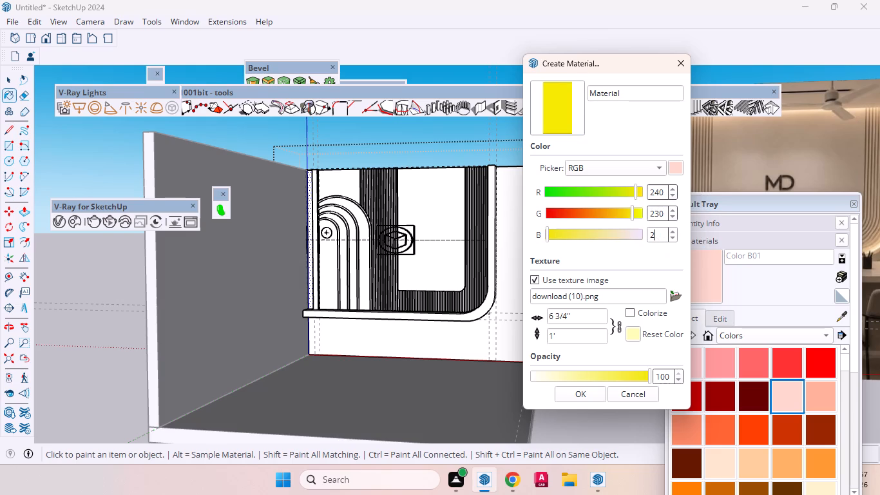
{"action": "type", "text": "10"}
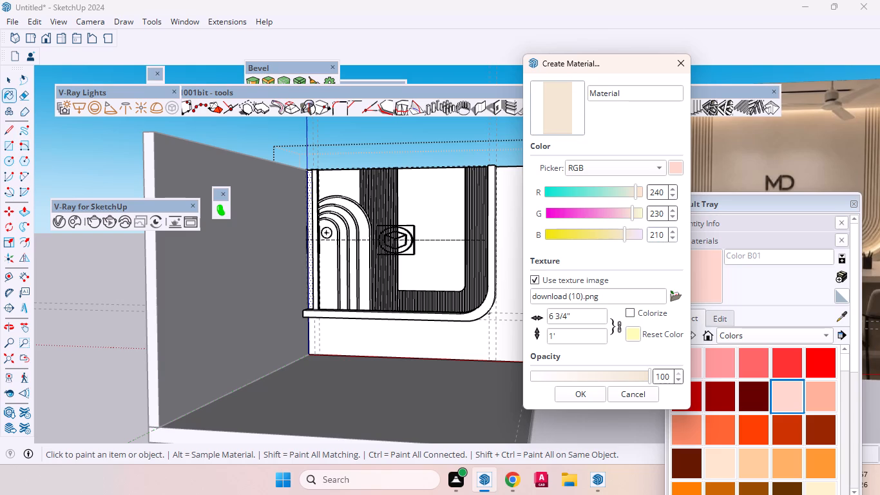
{"action": "key", "text": "Return"}
{"action": "left_click", "coordinate": [664, 237]}
{"action": "left_click", "coordinate": [586, 393]}
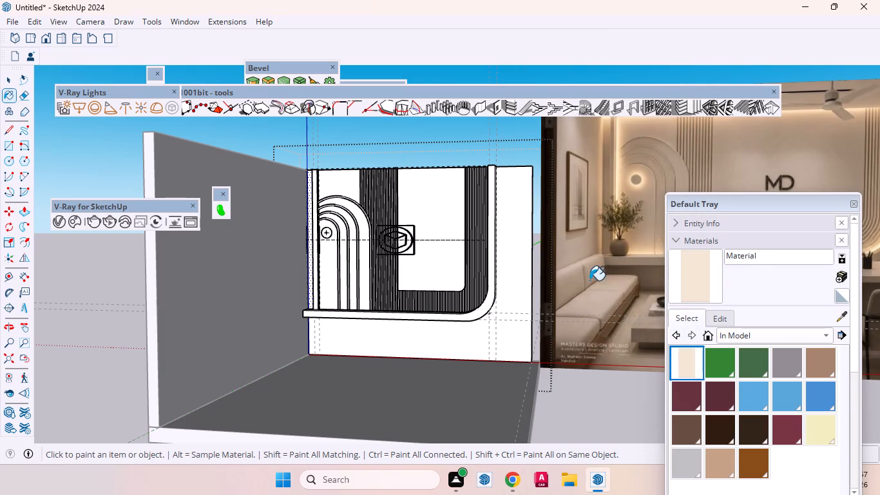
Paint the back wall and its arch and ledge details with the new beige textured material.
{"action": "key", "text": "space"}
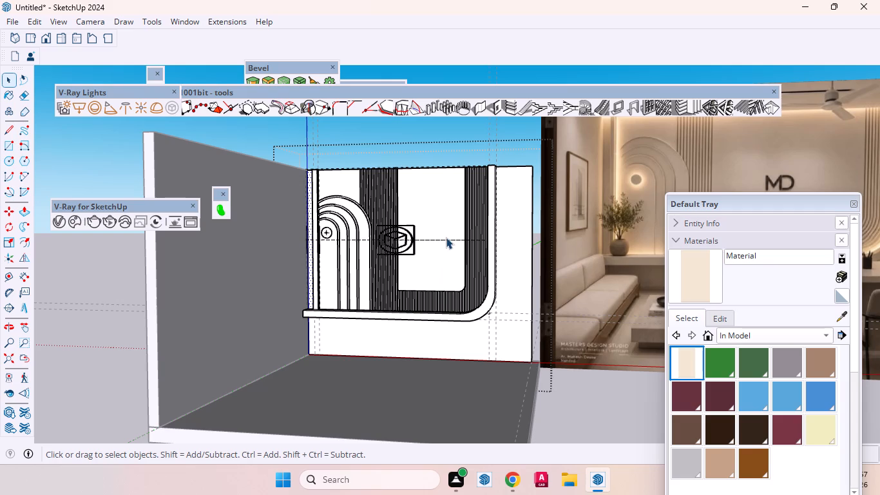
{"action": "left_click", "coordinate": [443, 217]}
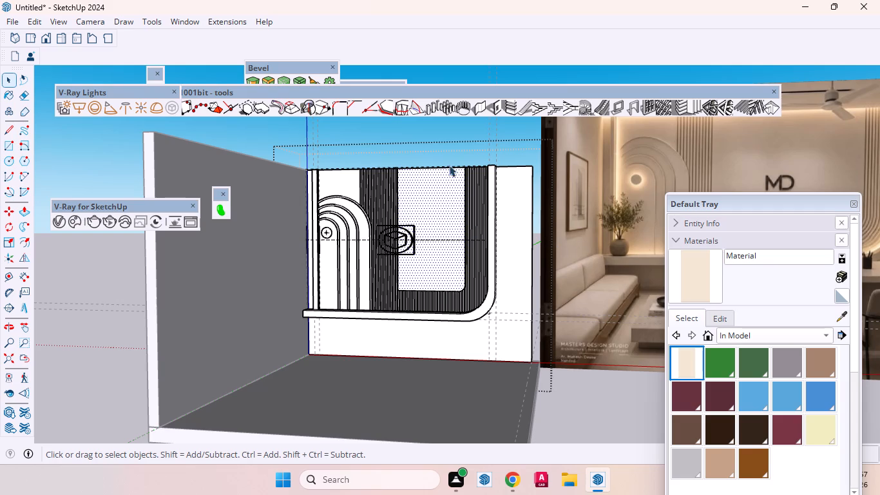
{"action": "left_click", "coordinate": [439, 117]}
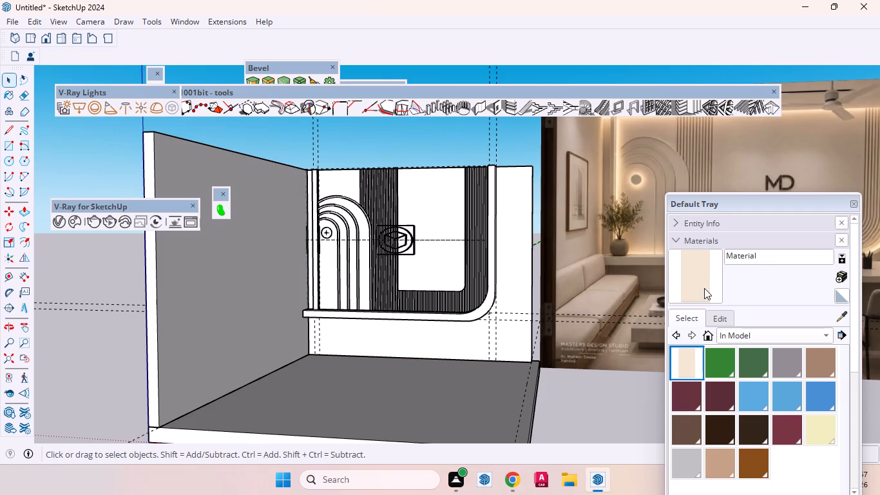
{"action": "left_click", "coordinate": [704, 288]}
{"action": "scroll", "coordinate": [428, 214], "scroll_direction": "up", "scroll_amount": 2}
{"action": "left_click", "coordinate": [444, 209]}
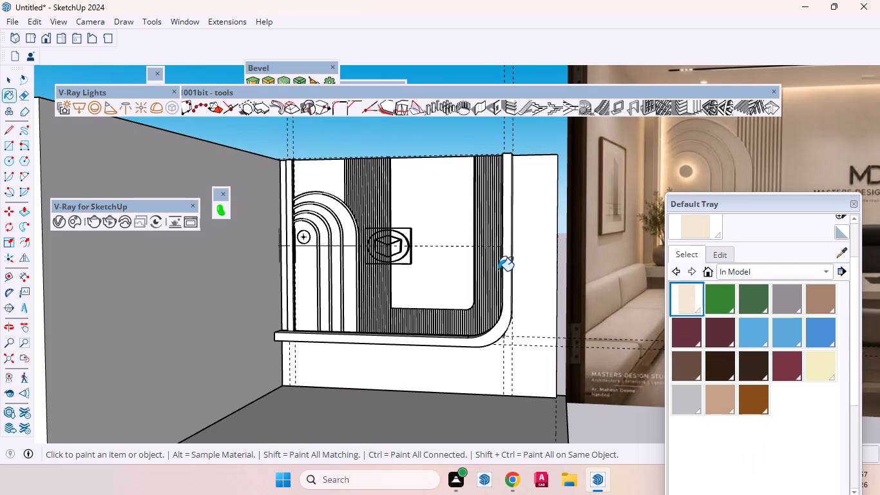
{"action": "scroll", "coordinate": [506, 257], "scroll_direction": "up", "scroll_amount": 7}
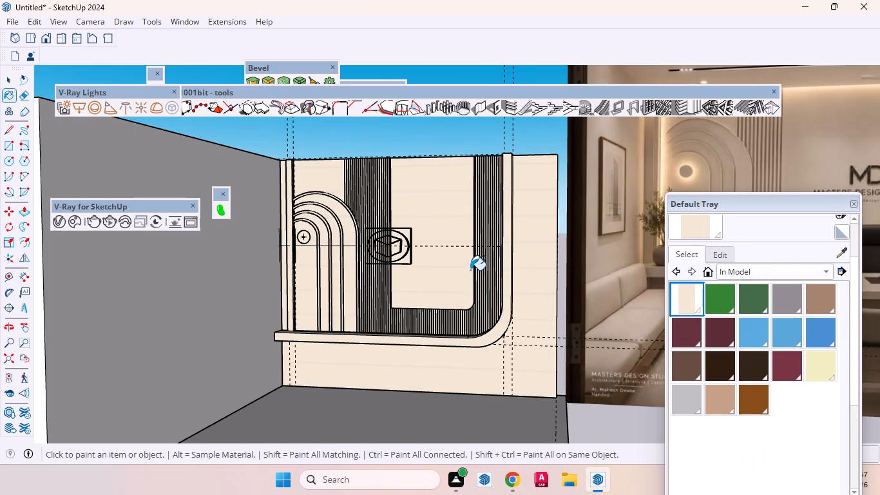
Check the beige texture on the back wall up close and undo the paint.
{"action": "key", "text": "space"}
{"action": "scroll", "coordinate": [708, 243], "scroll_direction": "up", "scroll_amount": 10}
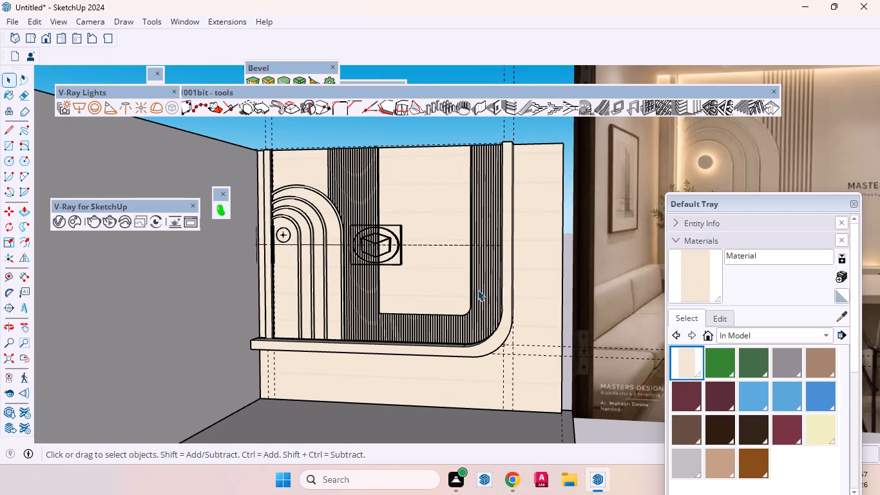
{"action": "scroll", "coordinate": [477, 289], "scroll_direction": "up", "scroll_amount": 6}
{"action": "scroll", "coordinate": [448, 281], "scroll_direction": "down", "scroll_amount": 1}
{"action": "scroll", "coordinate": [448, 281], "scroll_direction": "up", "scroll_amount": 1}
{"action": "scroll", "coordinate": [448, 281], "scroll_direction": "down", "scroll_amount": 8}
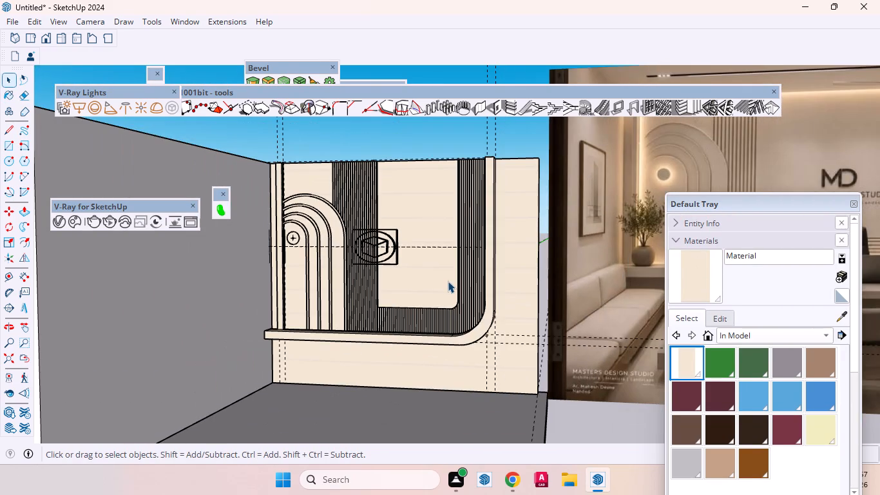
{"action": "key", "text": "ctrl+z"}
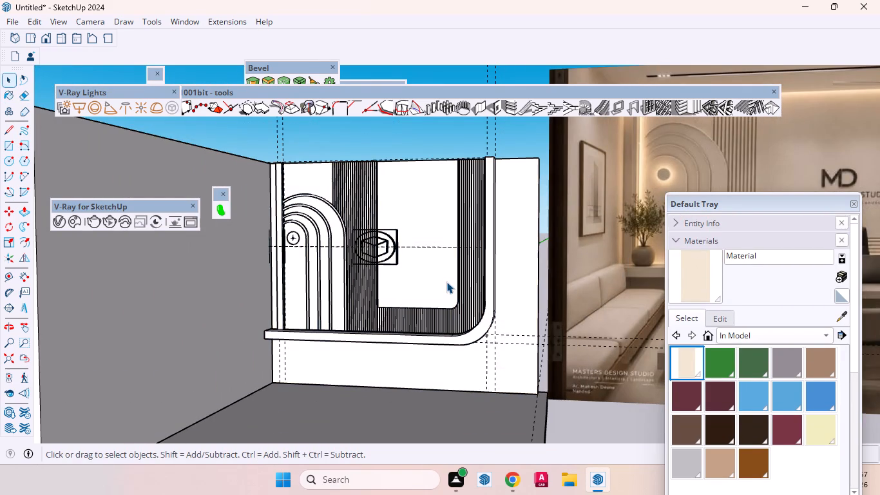
Start a new material based on the model's dark green Teddy_BookJacket swatch.
{"action": "left_click", "coordinate": [747, 362]}
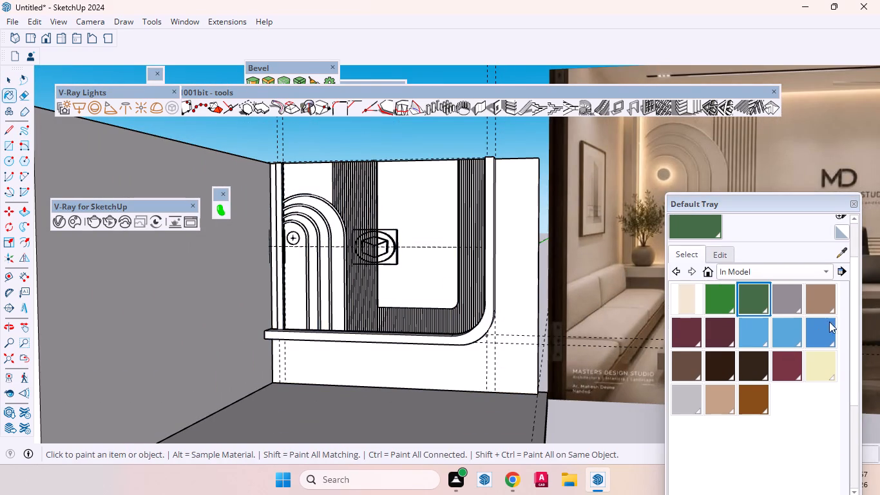
{"action": "scroll", "coordinate": [837, 233], "scroll_direction": "up", "scroll_amount": 1}
{"action": "left_click", "coordinate": [841, 249]}
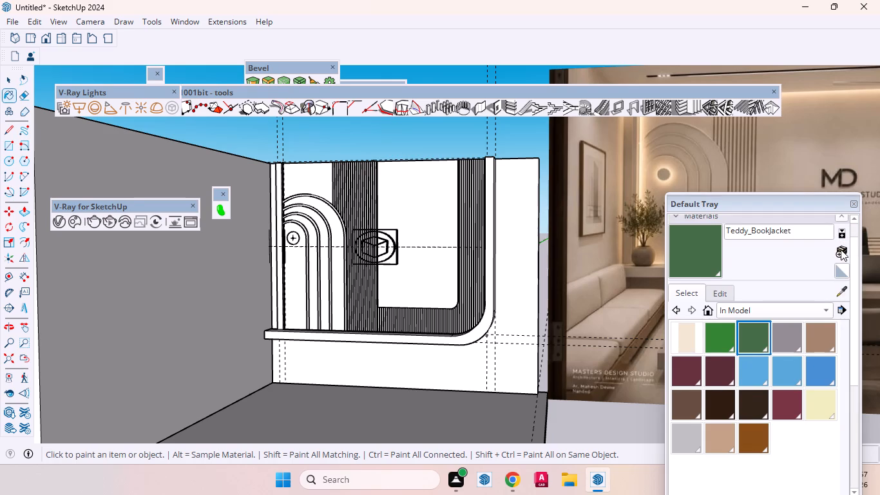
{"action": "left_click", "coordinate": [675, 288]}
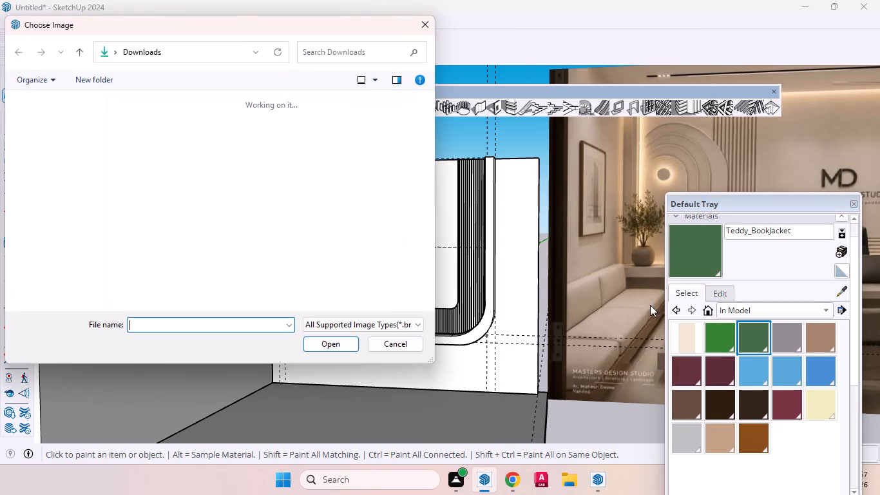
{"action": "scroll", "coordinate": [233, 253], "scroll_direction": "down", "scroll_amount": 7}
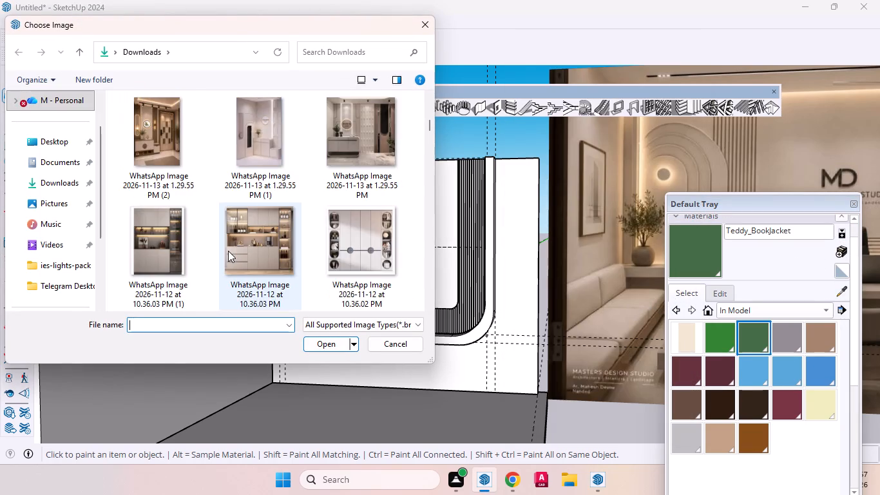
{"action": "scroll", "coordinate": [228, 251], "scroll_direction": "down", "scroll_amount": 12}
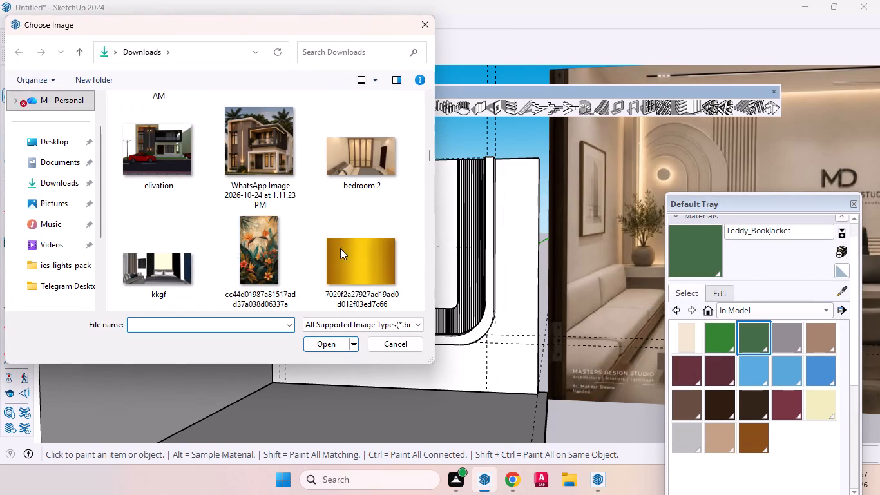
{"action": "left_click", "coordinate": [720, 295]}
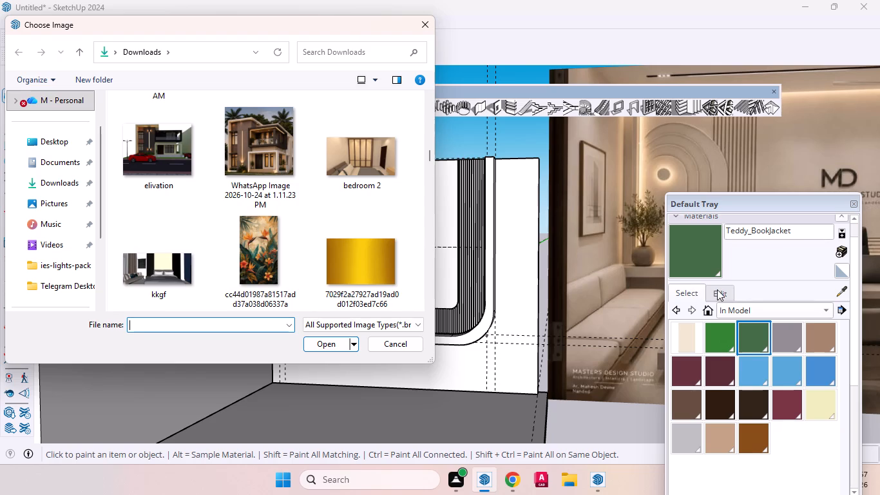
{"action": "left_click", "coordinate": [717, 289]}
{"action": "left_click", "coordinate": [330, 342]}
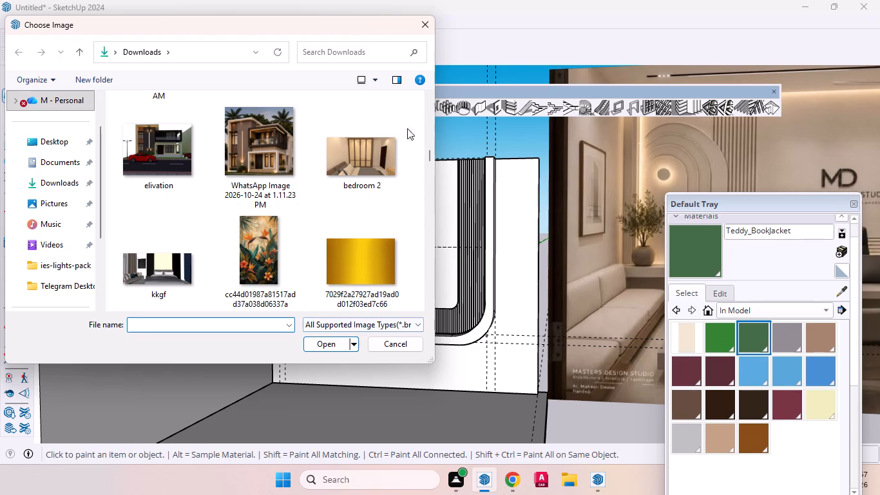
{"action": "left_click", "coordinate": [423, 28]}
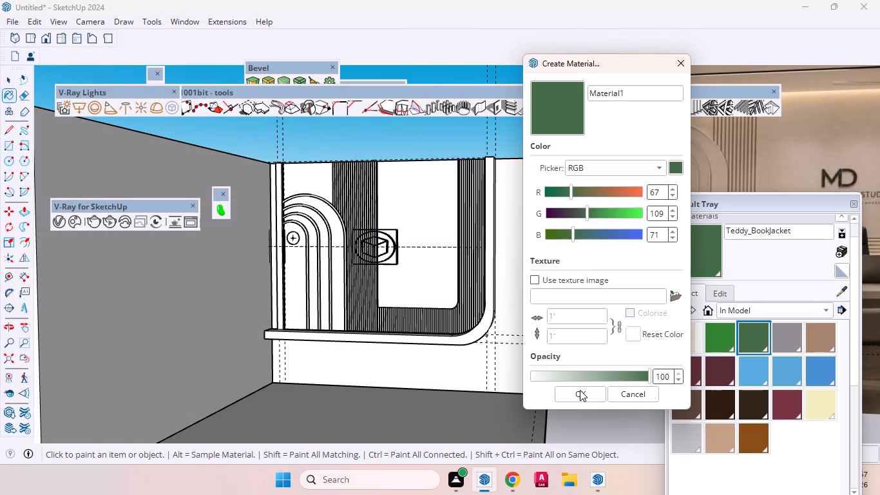
Create the green-based material without a texture image.
{"action": "left_click", "coordinate": [580, 390]}
Set the new Material1's colour to RGB 240, 230, 210.
{"action": "left_click", "coordinate": [727, 292]}
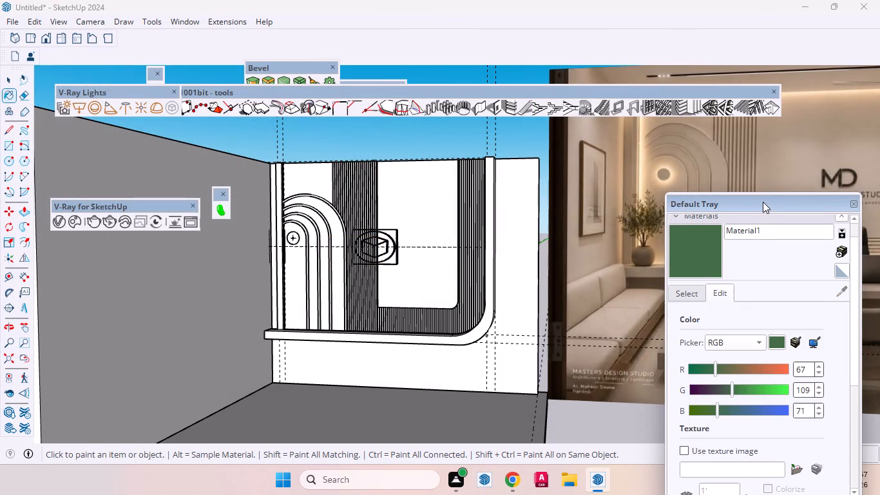
{"action": "left_click_drag", "start_coordinate": [763, 202], "coordinate": [656, 121]}
{"action": "left_click", "coordinate": [698, 288]}
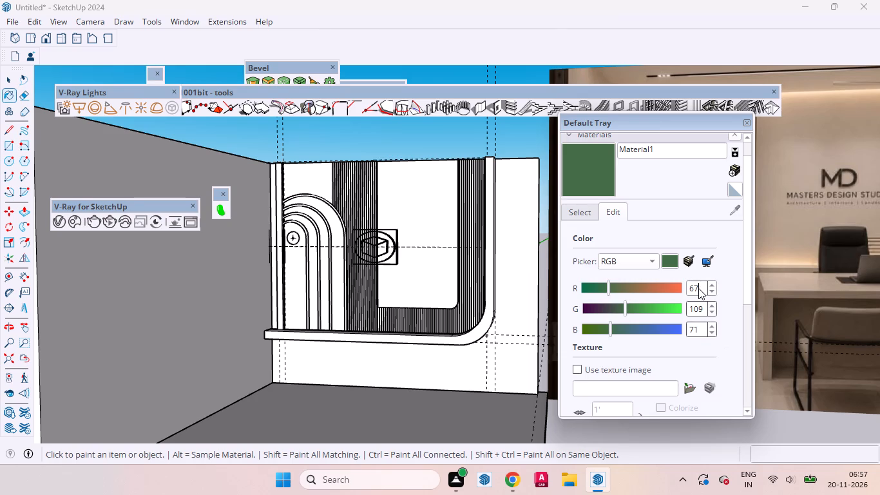
{"action": "key", "text": "BackSpace"}
{"action": "key", "text": "BackSpace"}
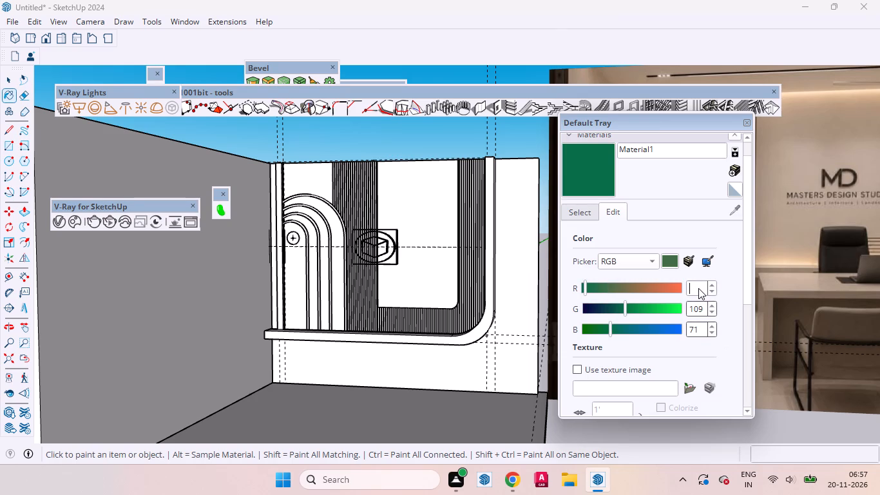
{"action": "type", "text": "24"}
{"action": "key", "text": "0"}
{"action": "left_click", "coordinate": [703, 310]}
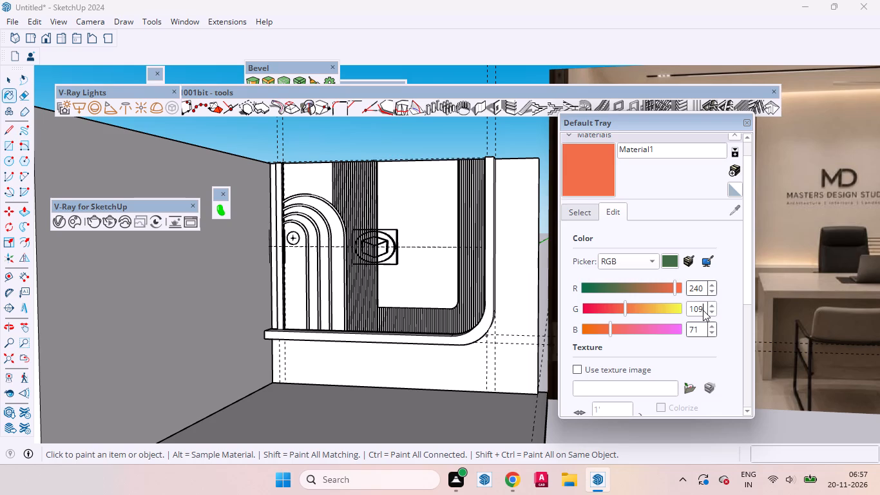
{"action": "key", "text": "BackSpace"}
{"action": "key", "text": "BackSpace"}
{"action": "key", "text": "BackSpace"}
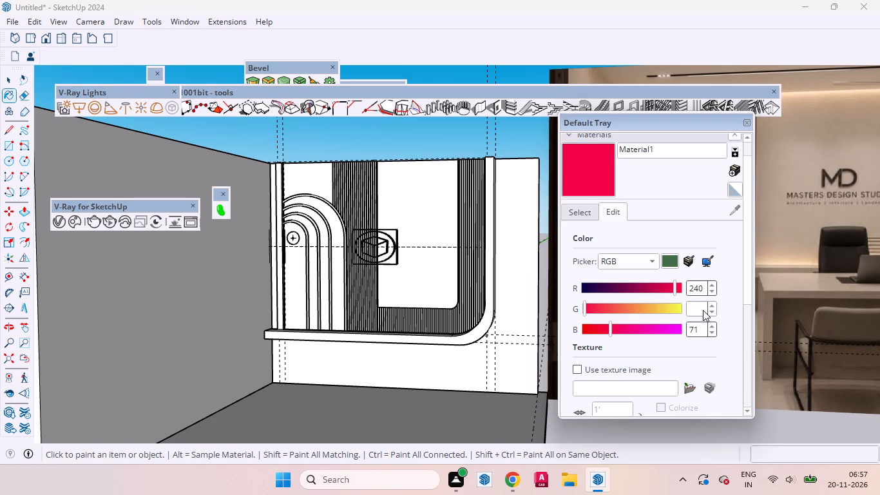
{"action": "type", "text": "230"}
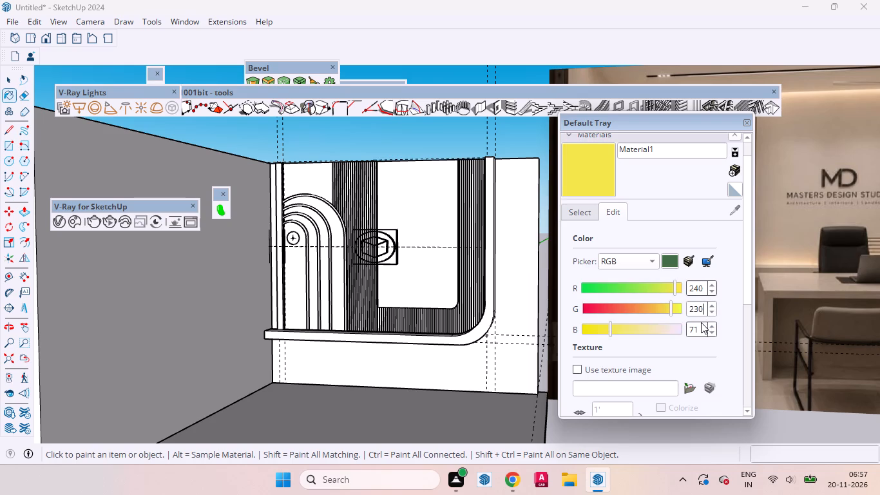
{"action": "left_click", "coordinate": [701, 322]}
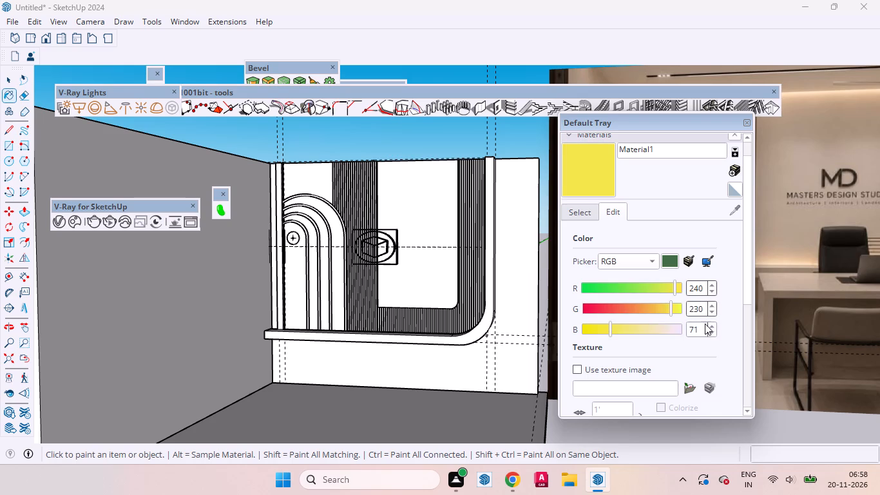
{"action": "left_click", "coordinate": [701, 326]}
{"action": "key", "text": "BackSpace"}
{"action": "key", "text": "BackSpace"}
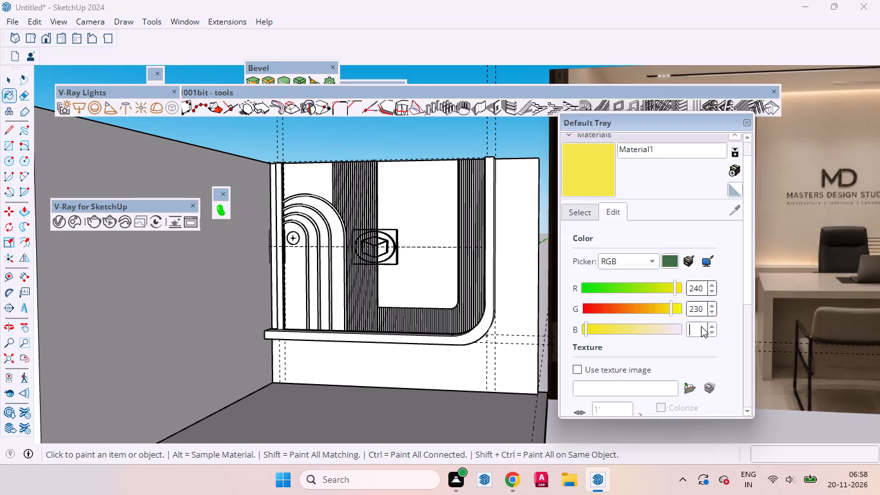
{"action": "key", "text": "BackSpace"}
{"action": "key", "text": "BackSpace"}
{"action": "type", "text": "210"}
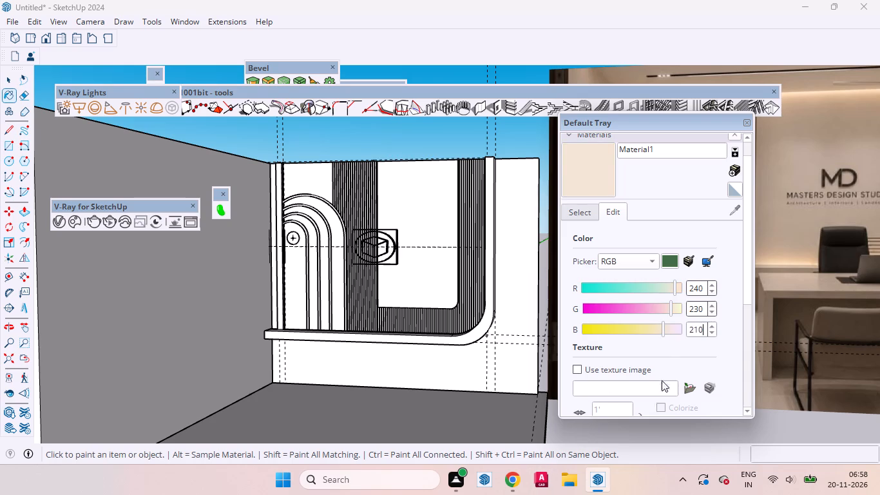
Paint the back feature wall with the new plain beige Material1.
{"action": "scroll", "coordinate": [661, 367], "scroll_direction": "down", "scroll_amount": 5}
{"action": "scroll", "coordinate": [628, 308], "scroll_direction": "up", "scroll_amount": 3}
{"action": "left_click", "coordinate": [600, 165]}
{"action": "left_click", "coordinate": [517, 247]}
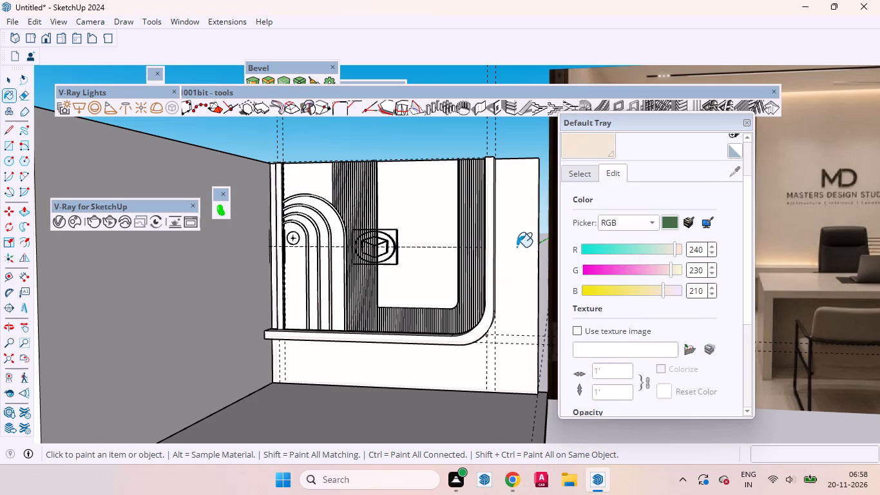
{"action": "key", "text": "space"}
Examine the beige finish on the back wall's fluted strips, centre panel and curved ledge from several angles.
{"action": "scroll", "coordinate": [386, 261], "scroll_direction": "up", "scroll_amount": 6}
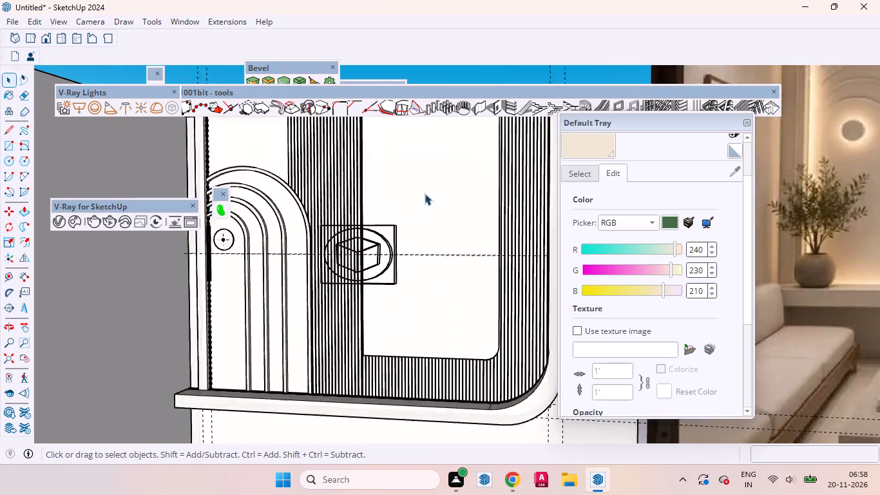
{"action": "scroll", "coordinate": [425, 193], "scroll_direction": "up", "scroll_amount": 4}
{"action": "middle_click_drag", "start_coordinate": [374, 237], "coordinate": [350, 393]}
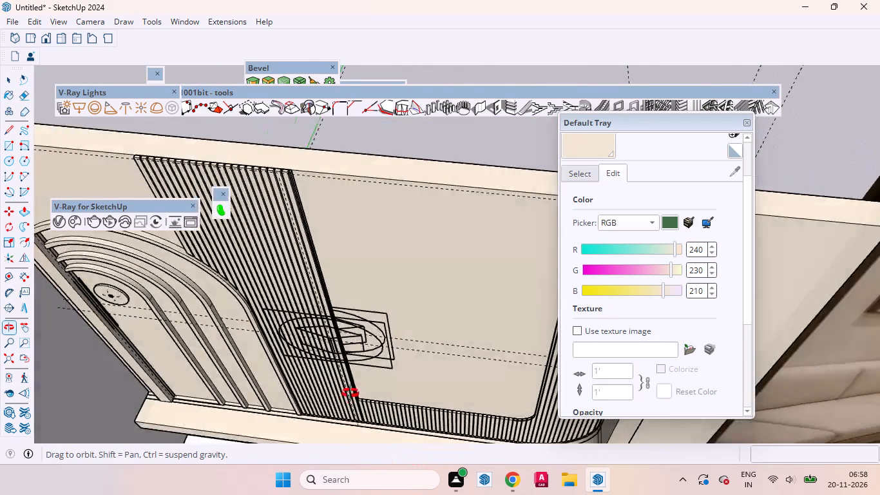
{"action": "middle_click_drag", "start_coordinate": [350, 393], "coordinate": [355, 362]}
{"action": "scroll", "coordinate": [358, 358], "scroll_direction": "down", "scroll_amount": 5}
{"action": "scroll", "coordinate": [358, 358], "scroll_direction": "up", "scroll_amount": 1}
{"action": "scroll", "coordinate": [358, 358], "scroll_direction": "down", "scroll_amount": 8}
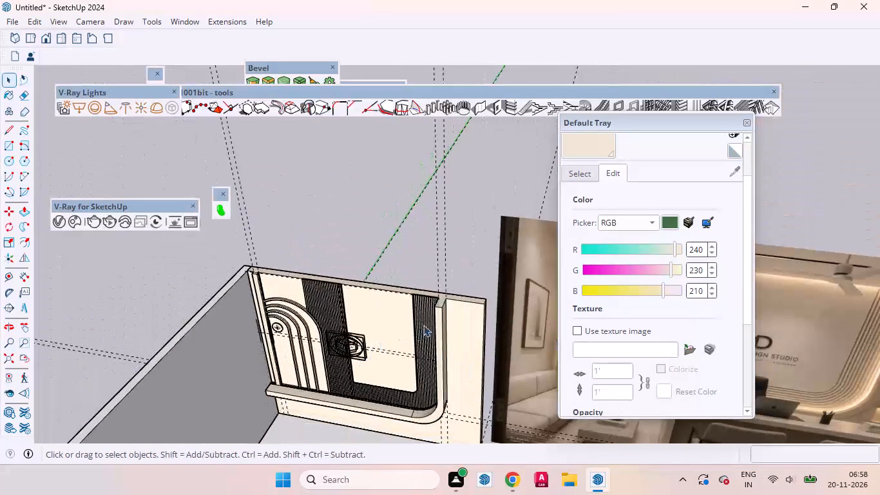
{"action": "scroll", "coordinate": [441, 288], "scroll_direction": "up", "scroll_amount": 5}
{"action": "scroll", "coordinate": [453, 282], "scroll_direction": "down", "scroll_amount": 6}
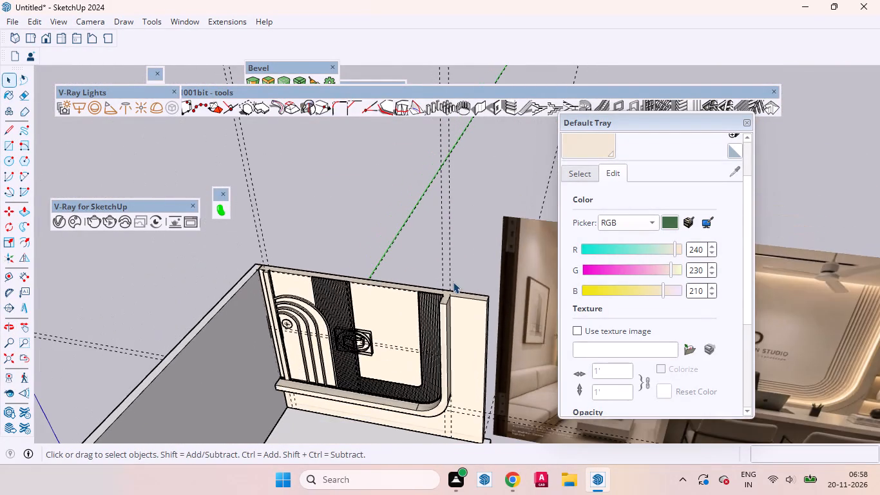
{"action": "scroll", "coordinate": [453, 286], "scroll_direction": "down", "scroll_amount": 1}
{"action": "scroll", "coordinate": [414, 405], "scroll_direction": "up", "scroll_amount": 4}
{"action": "middle_click_drag", "start_coordinate": [388, 401], "coordinate": [374, 401]}
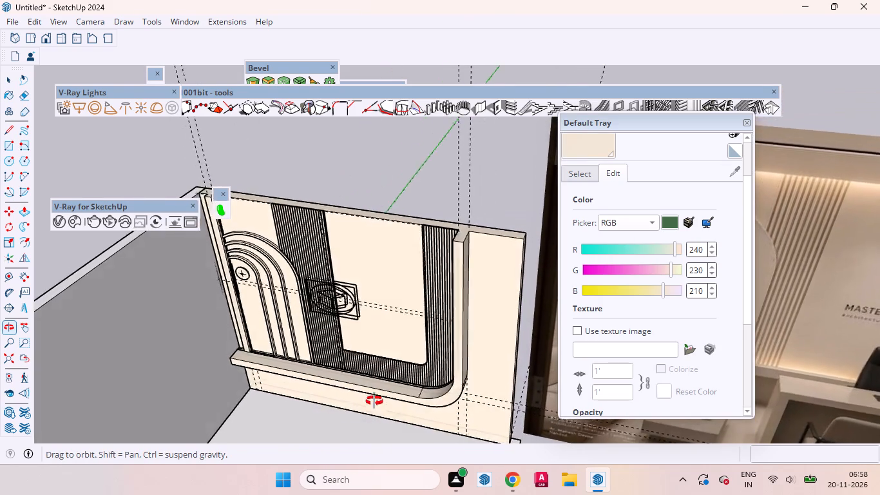
{"action": "middle_click_drag", "start_coordinate": [374, 401], "coordinate": [410, 377]}
{"action": "scroll", "coordinate": [440, 405], "scroll_direction": "up", "scroll_amount": 3}
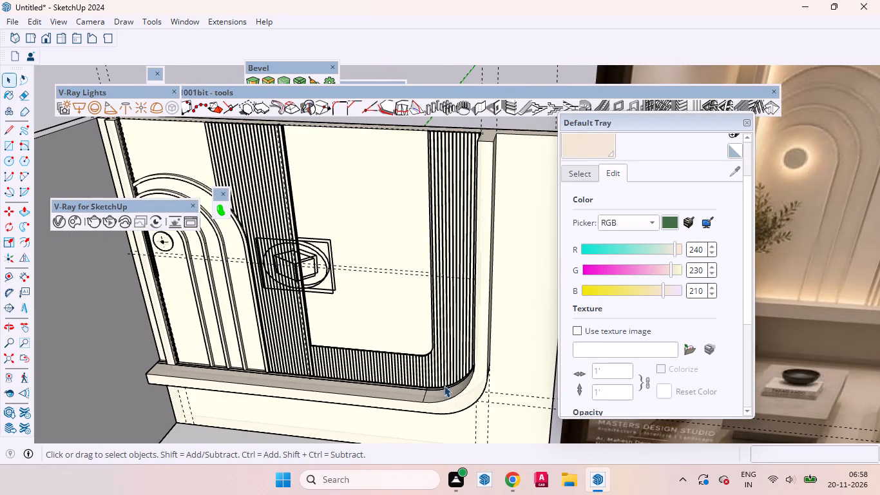
{"action": "scroll", "coordinate": [444, 385], "scroll_direction": "up", "scroll_amount": 11}
{"action": "middle_click_drag", "start_coordinate": [442, 368], "coordinate": [432, 267]}
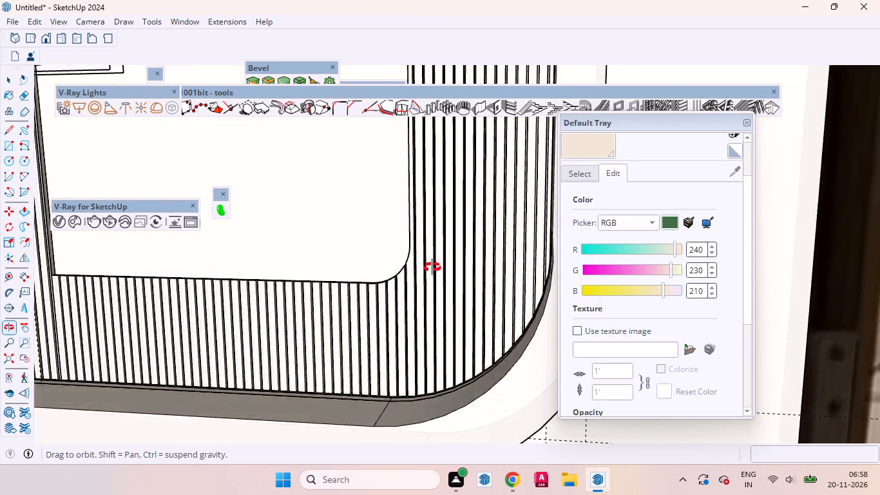
{"action": "middle_click_drag", "start_coordinate": [432, 267], "coordinate": [373, 309]}
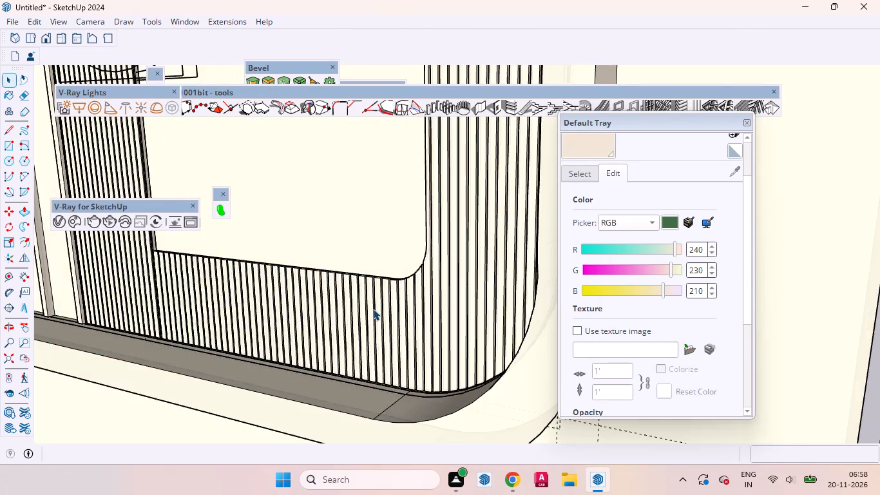
{"action": "scroll", "coordinate": [373, 309], "scroll_direction": "down", "scroll_amount": 8}
{"action": "scroll", "coordinate": [467, 363], "scroll_direction": "up", "scroll_amount": 11}
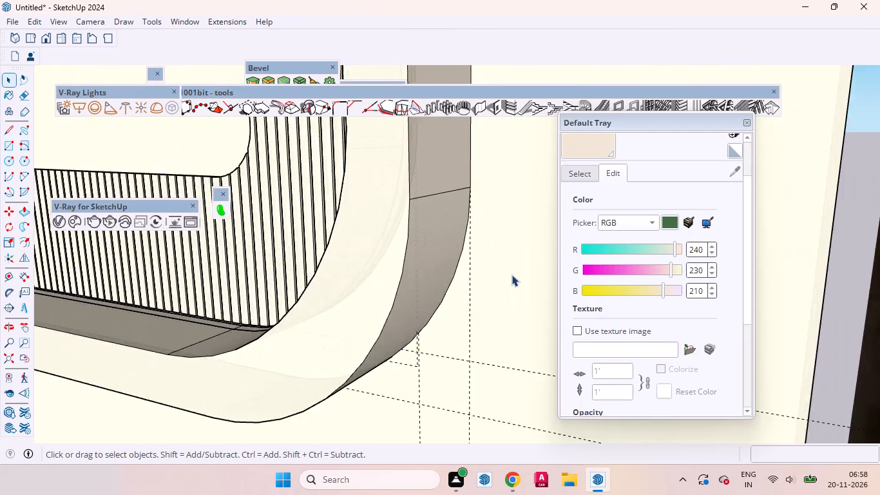
{"action": "scroll", "coordinate": [512, 275], "scroll_direction": "up", "scroll_amount": 3}
{"action": "middle_click_drag", "start_coordinate": [506, 280], "coordinate": [536, 258]}
{"action": "scroll", "coordinate": [535, 266], "scroll_direction": "down", "scroll_amount": 20}
{"action": "scroll", "coordinate": [535, 266], "scroll_direction": "down", "scroll_amount": 14}
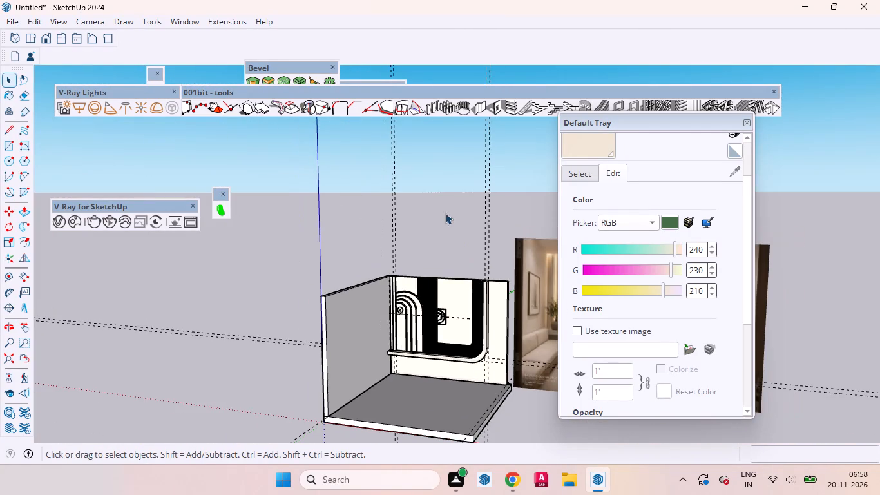
Examine the beige finish up close where the arch bands and fluted strips meet the ledge.
{"action": "left_click", "coordinate": [434, 200]}
{"action": "scroll", "coordinate": [434, 338], "scroll_direction": "up", "scroll_amount": 20}
{"action": "scroll", "coordinate": [434, 338], "scroll_direction": "up", "scroll_amount": 1}
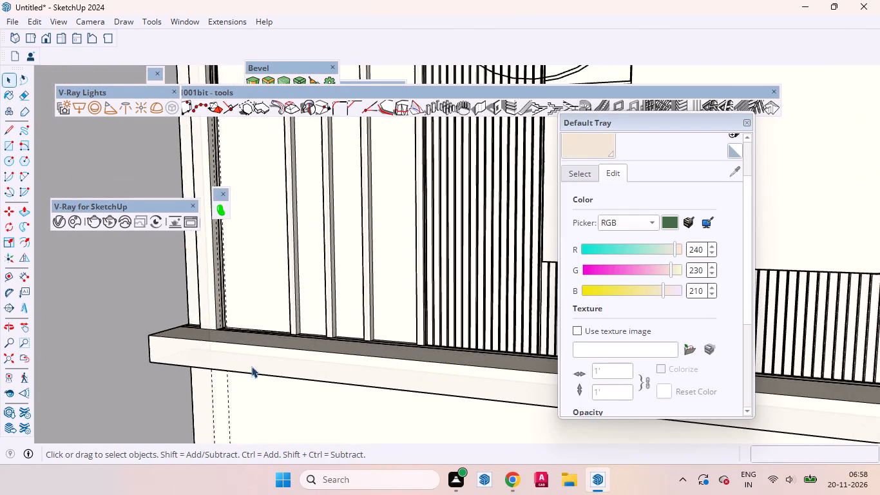
{"action": "middle_click_drag", "start_coordinate": [241, 367], "coordinate": [387, 337]}
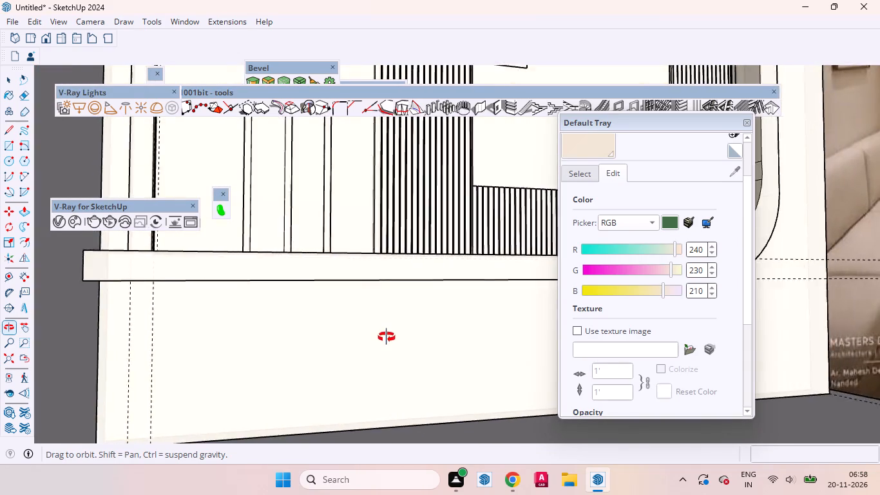
{"action": "middle_click_drag", "start_coordinate": [387, 337], "coordinate": [339, 428]}
{"action": "scroll", "coordinate": [238, 173], "scroll_direction": "up", "scroll_amount": 11}
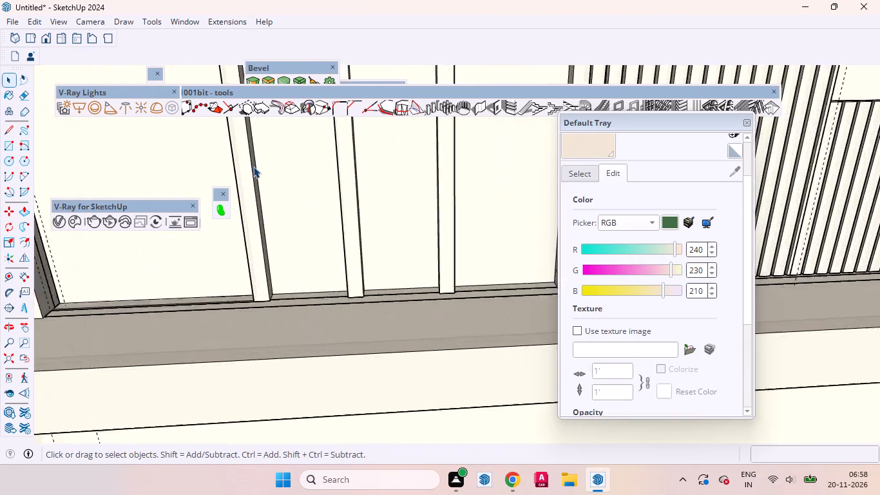
{"action": "scroll", "coordinate": [253, 166], "scroll_direction": "up", "scroll_amount": 1}
{"action": "middle_click_drag", "start_coordinate": [308, 221], "coordinate": [388, 347]}
{"action": "scroll", "coordinate": [365, 321], "scroll_direction": "down", "scroll_amount": 5}
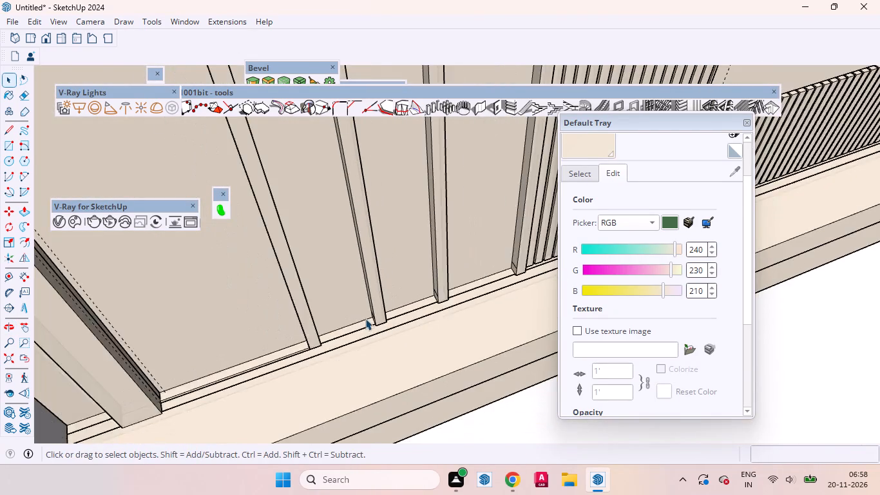
{"action": "scroll", "coordinate": [365, 318], "scroll_direction": "down", "scroll_amount": 4}
{"action": "scroll", "coordinate": [195, 352], "scroll_direction": "up", "scroll_amount": 2}
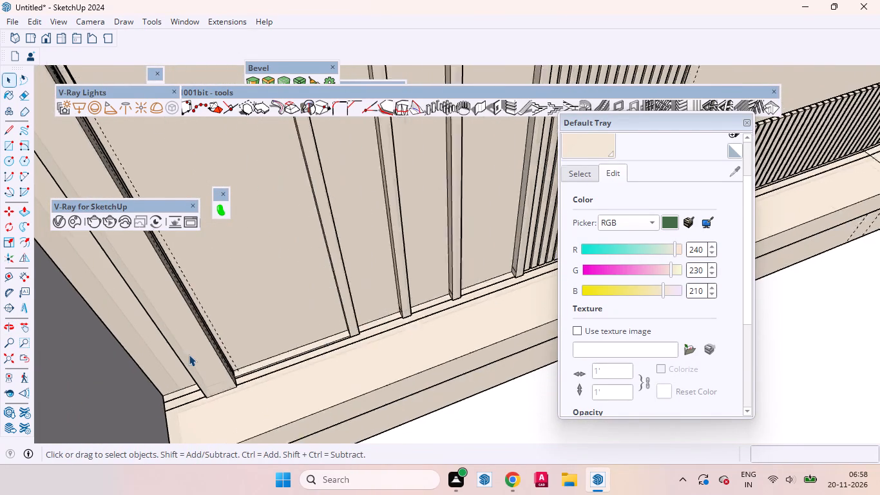
{"action": "scroll", "coordinate": [189, 354], "scroll_direction": "up", "scroll_amount": 6}
{"action": "scroll", "coordinate": [198, 333], "scroll_direction": "down", "scroll_amount": 20}
{"action": "scroll", "coordinate": [198, 333], "scroll_direction": "down", "scroll_amount": 7}
{"action": "scroll", "coordinate": [215, 324], "scroll_direction": "up", "scroll_amount": 1}
{"action": "scroll", "coordinate": [215, 324], "scroll_direction": "down", "scroll_amount": 7}
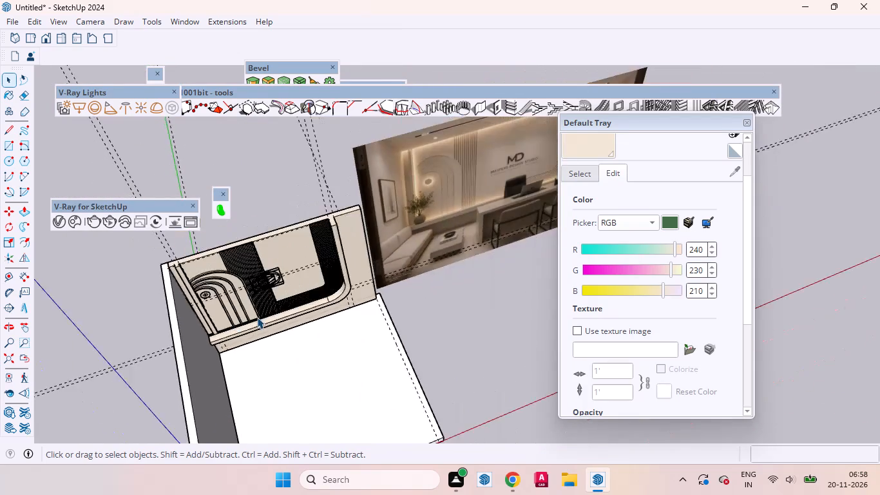
Inspect the grey side wall and floor alongside the painted back wall.
{"action": "middle_click_drag", "start_coordinate": [246, 322], "coordinate": [186, 153]}
{"action": "left_click", "coordinate": [446, 374]}
{"action": "scroll", "coordinate": [204, 344], "scroll_direction": "up", "scroll_amount": 3}
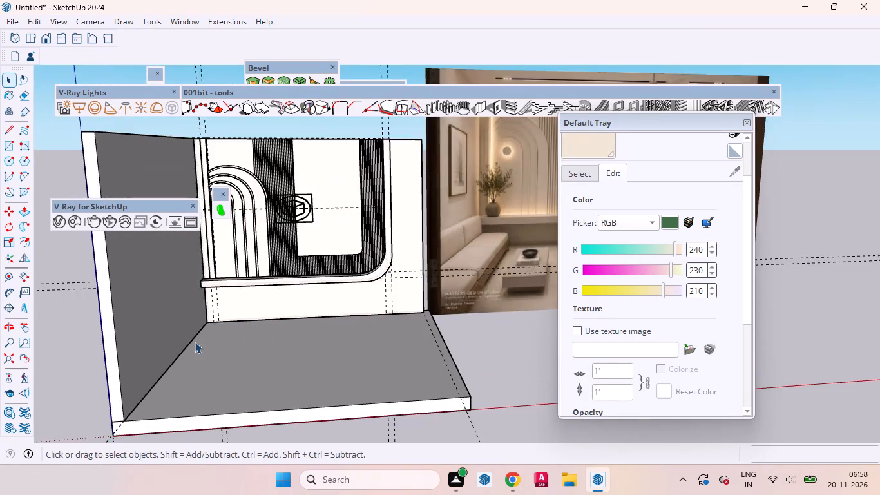
{"action": "scroll", "coordinate": [195, 342], "scroll_direction": "up", "scroll_amount": 18}
{"action": "middle_click_drag", "start_coordinate": [117, 321], "coordinate": [0, 320]}
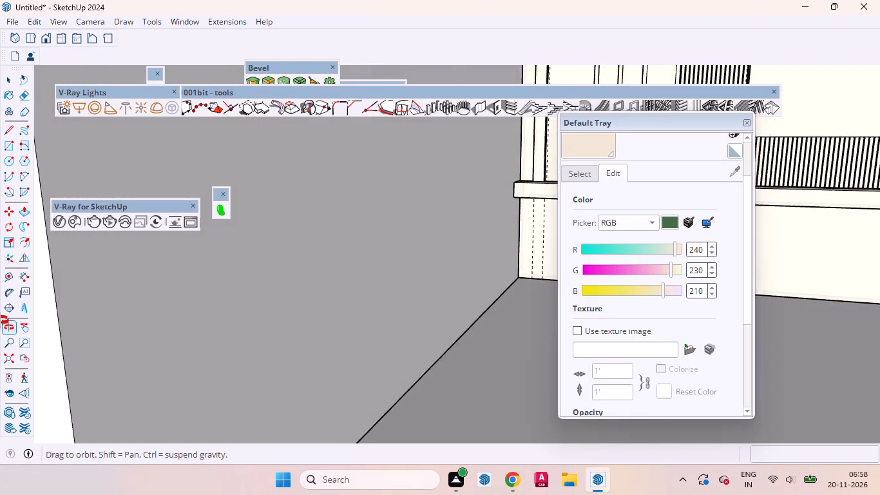
{"action": "middle_click_drag", "start_coordinate": [0, 320], "coordinate": [96, 369]}
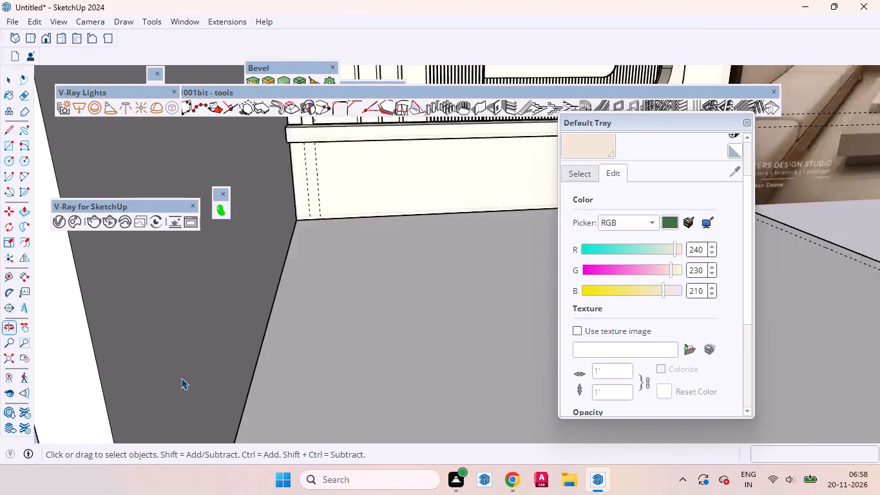
{"action": "left_click", "coordinate": [355, 376]}
{"action": "scroll", "coordinate": [135, 346], "scroll_direction": "down", "scroll_amount": 17}
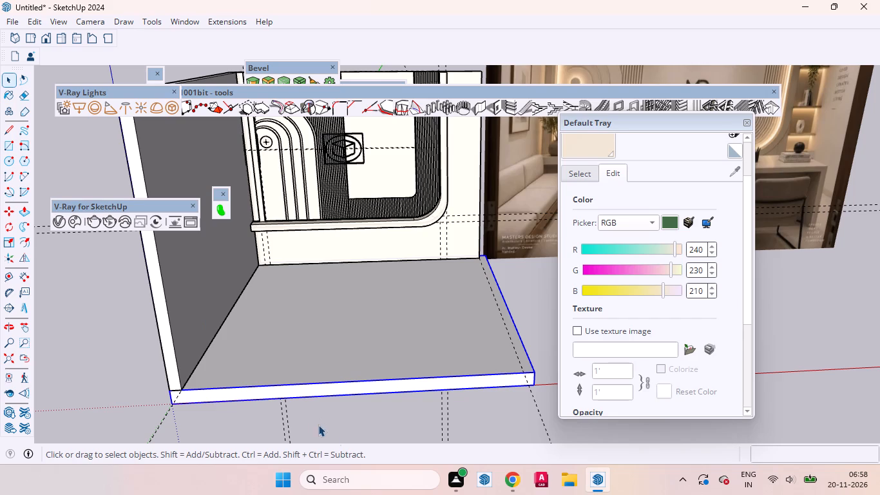
{"action": "left_click", "coordinate": [343, 443]}
Recolour the in-model maroon material to a warm tan, RGB 222, 196, 160, for use on the selected back feature wall.
{"action": "left_click", "coordinate": [407, 205]}
{"action": "scroll", "coordinate": [339, 211], "scroll_direction": "up", "scroll_amount": 9}
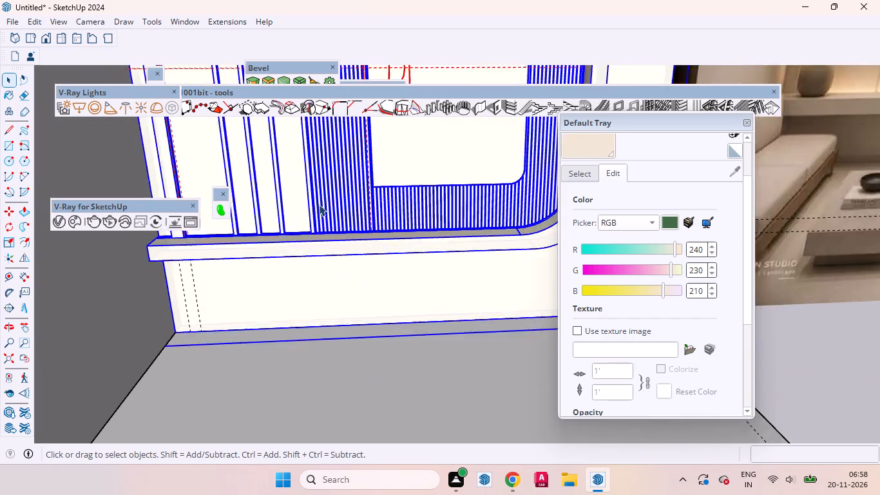
{"action": "scroll", "coordinate": [319, 204], "scroll_direction": "up", "scroll_amount": 8}
{"action": "middle_click_drag", "start_coordinate": [306, 303], "coordinate": [269, 364]}
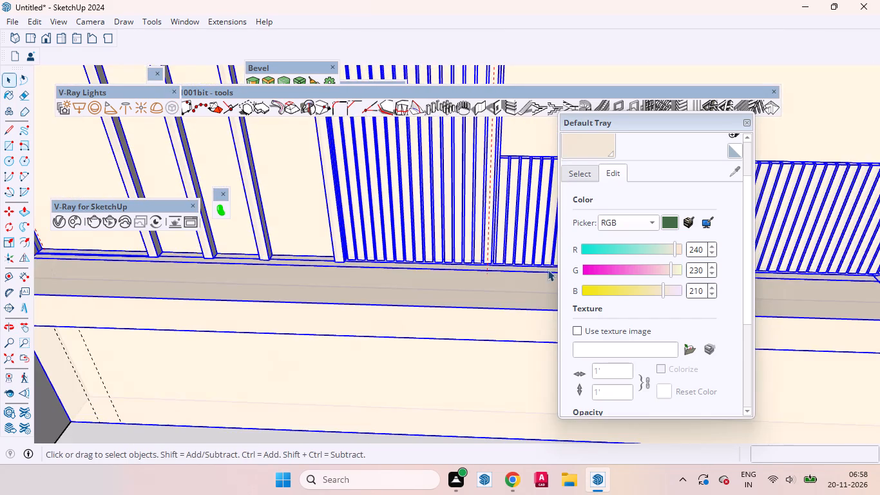
{"action": "left_click", "coordinate": [587, 177]}
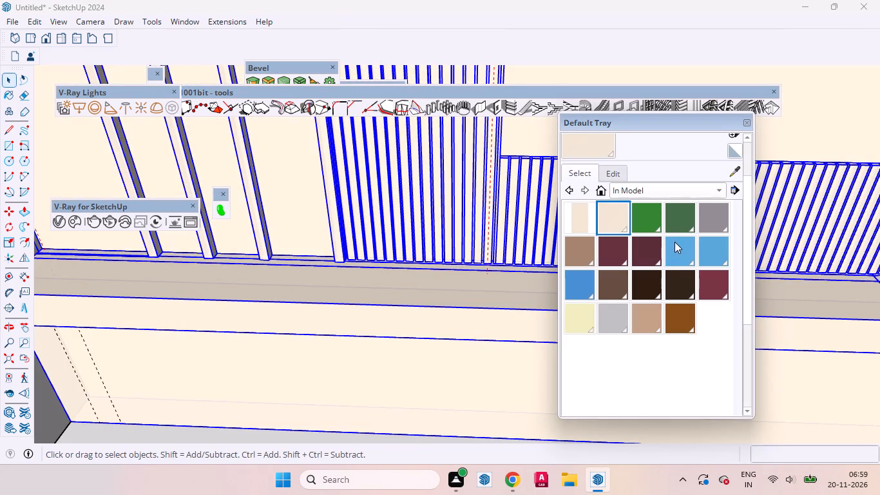
{"action": "scroll", "coordinate": [669, 240], "scroll_direction": "up", "scroll_amount": 2}
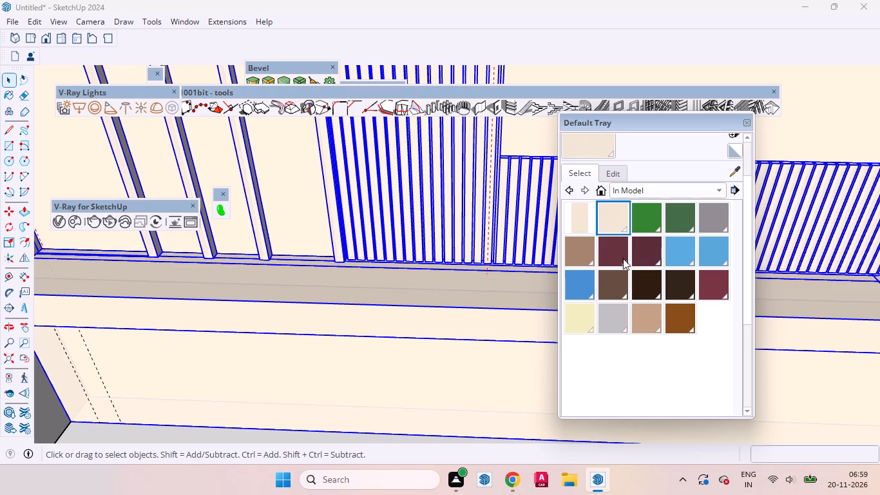
{"action": "left_click", "coordinate": [617, 253]}
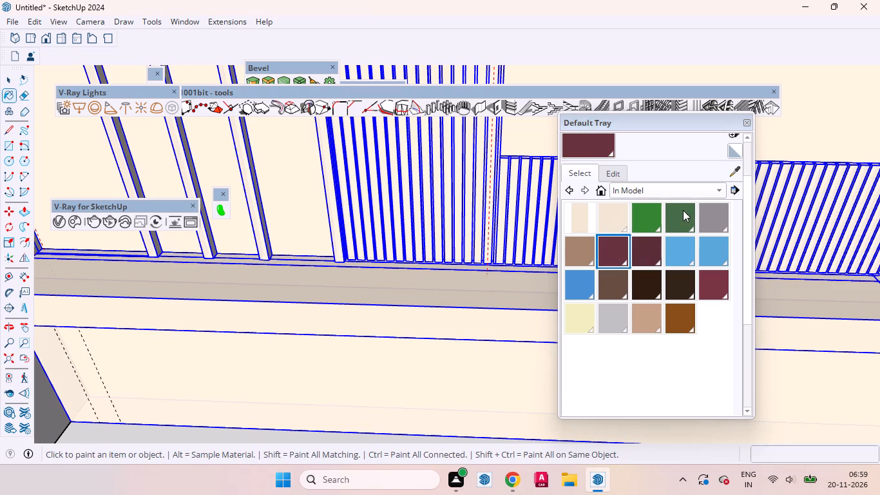
{"action": "left_click", "coordinate": [613, 176]}
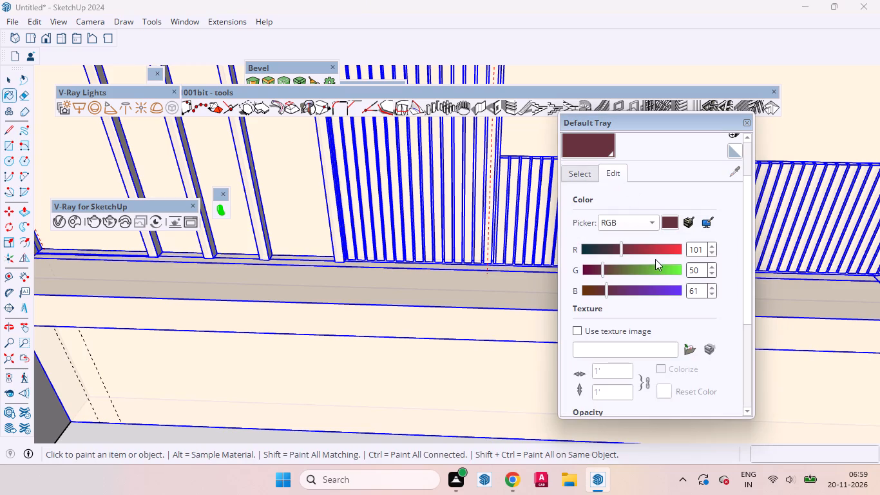
{"action": "left_click", "coordinate": [701, 245]}
{"action": "key", "text": "BackSpace"}
{"action": "key", "text": "BackSpace"}
{"action": "key", "text": "BackSpace"}
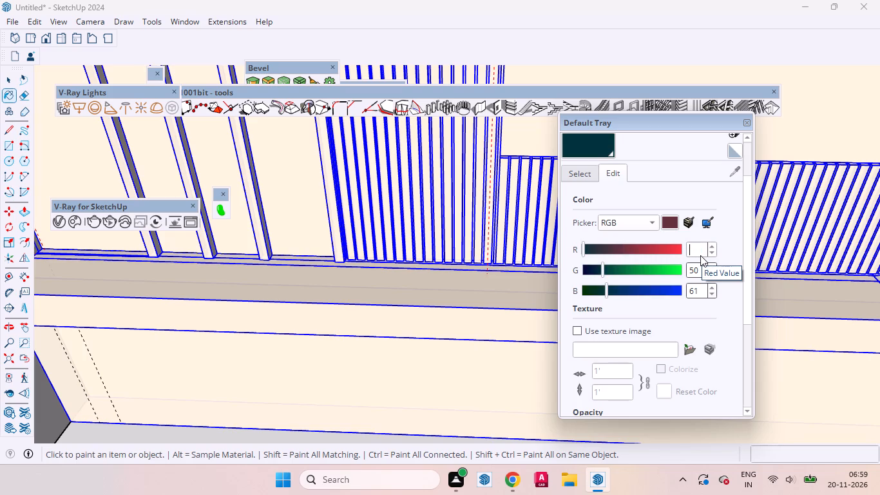
{"action": "type", "text": "222"}
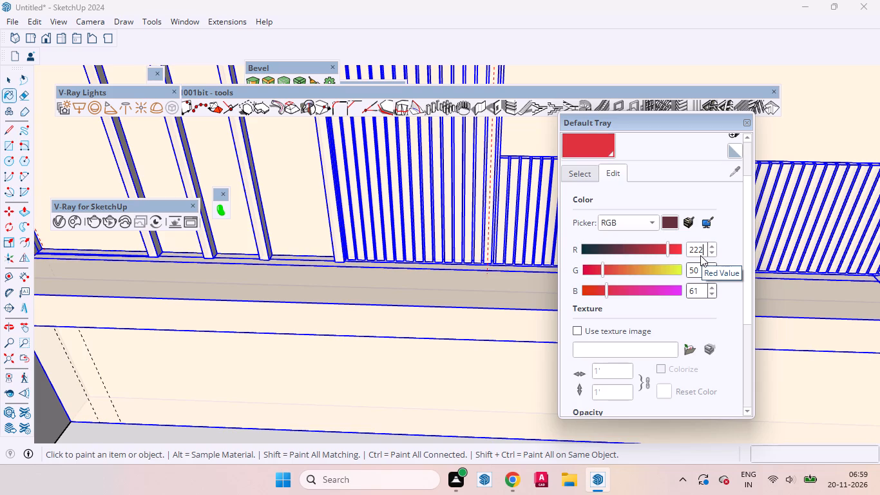
{"action": "left_click", "coordinate": [698, 267]}
{"action": "key", "text": "BackSpace"}
{"action": "key", "text": "BackSpace"}
{"action": "key", "text": "BackSpace"}
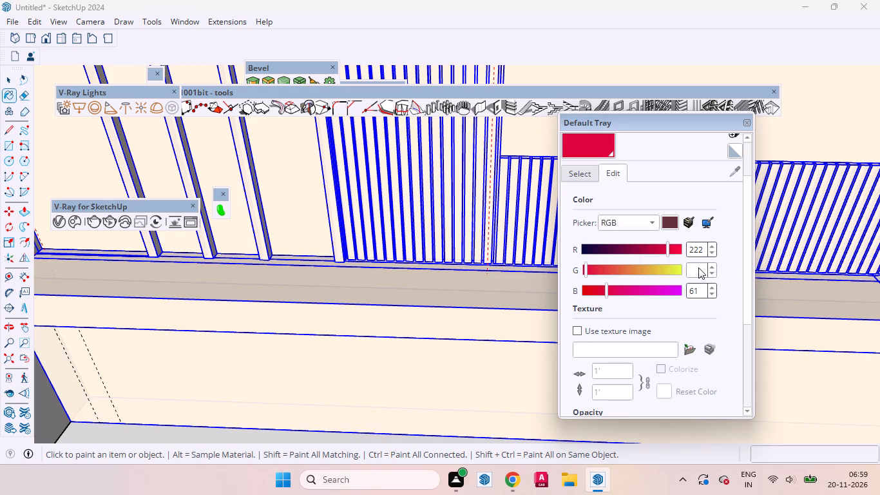
{"action": "type", "text": "196"}
{"action": "left_click", "coordinate": [700, 292]}
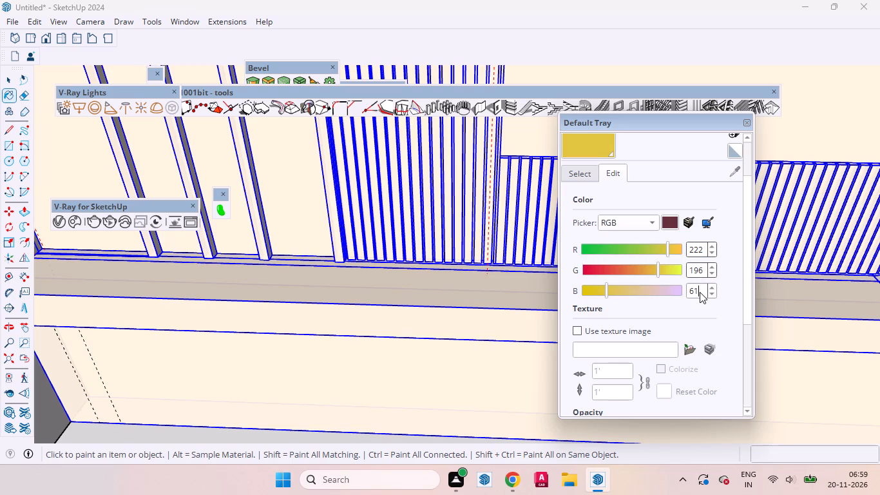
{"action": "key", "text": "BackSpace"}
{"action": "key", "text": "BackSpace"}
{"action": "key", "text": "BackSpace"}
{"action": "type", "text": "160"}
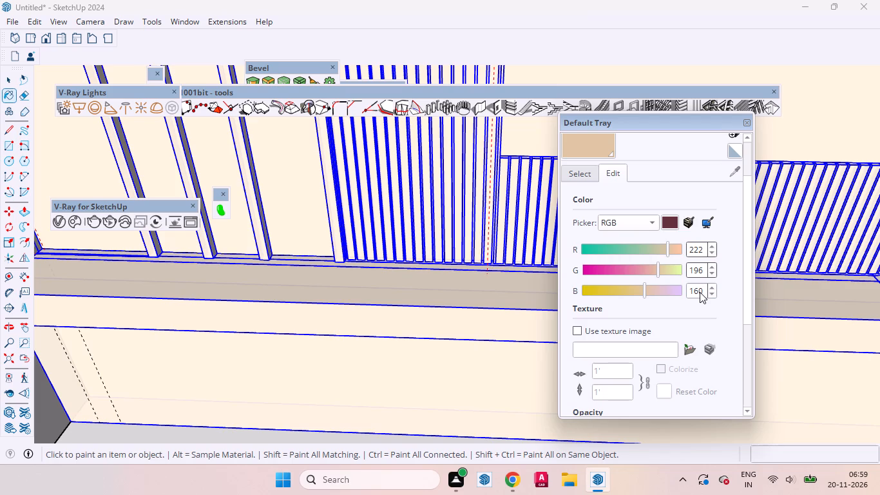
Paint the selected back feature wall with the recoloured tan material and clear the selection.
{"action": "left_click", "coordinate": [595, 146]}
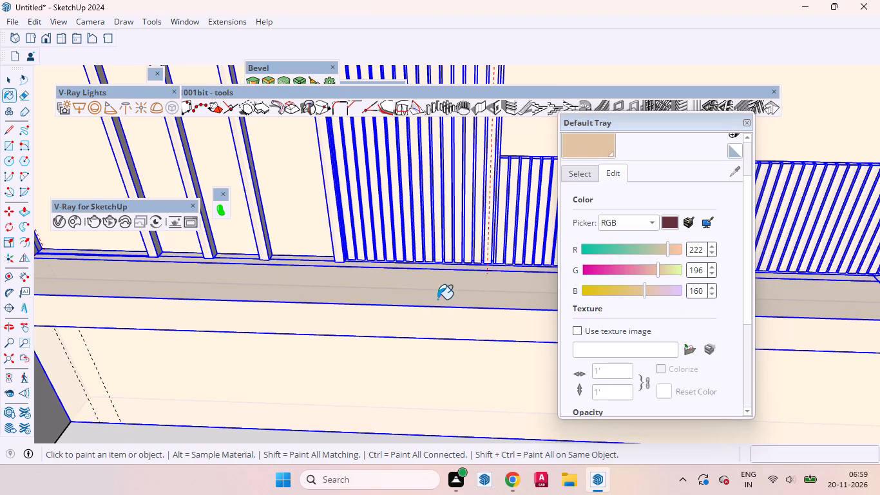
{"action": "left_click", "coordinate": [437, 299]}
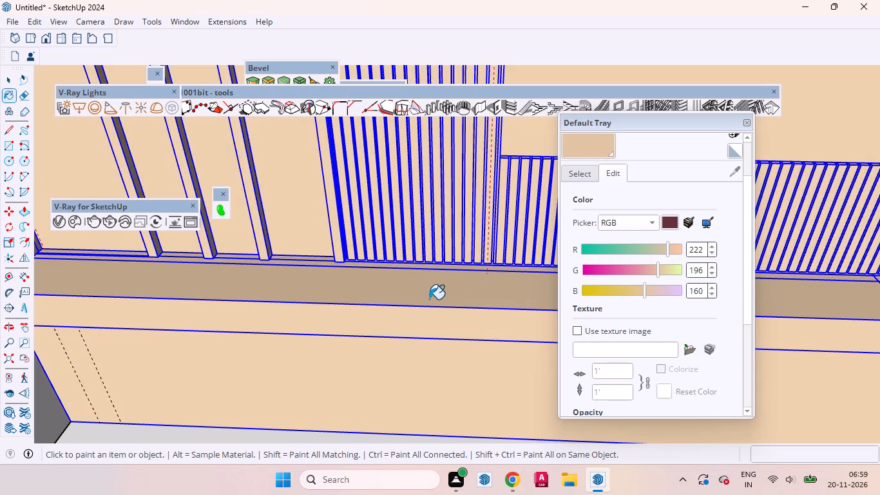
{"action": "key", "text": "space"}
{"action": "scroll", "coordinate": [418, 316], "scroll_direction": "down", "scroll_amount": 20}
{"action": "scroll", "coordinate": [418, 316], "scroll_direction": "down", "scroll_amount": 3}
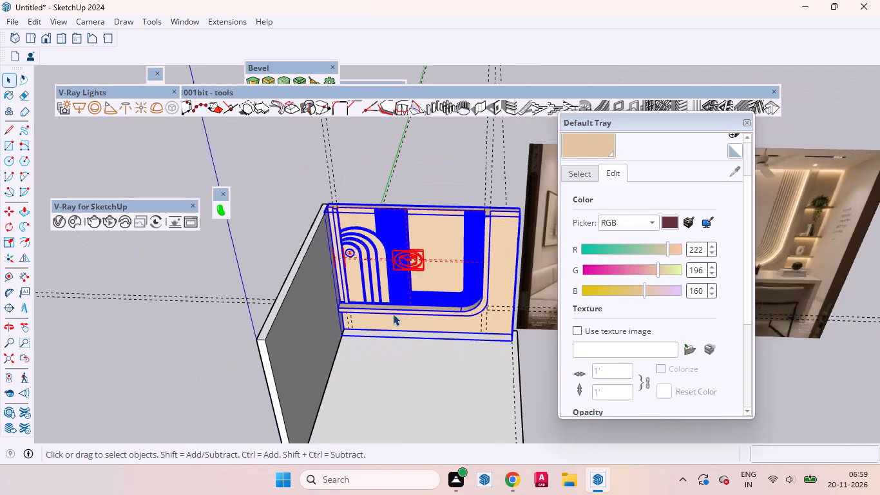
{"action": "left_click", "coordinate": [425, 180]}
Set the feature wall material's colour to a softer beige, RGB 225, 210, 185.
{"action": "middle_click_drag", "start_coordinate": [421, 236], "coordinate": [450, 119]}
{"action": "scroll", "coordinate": [403, 260], "scroll_direction": "up", "scroll_amount": 8}
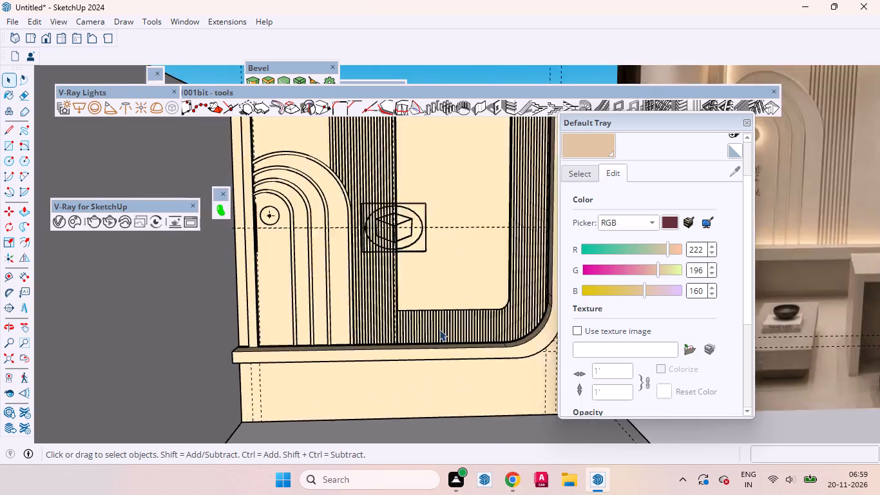
{"action": "scroll", "coordinate": [439, 329], "scroll_direction": "up", "scroll_amount": 15}
{"action": "middle_click_drag", "start_coordinate": [424, 273], "coordinate": [178, 397]}
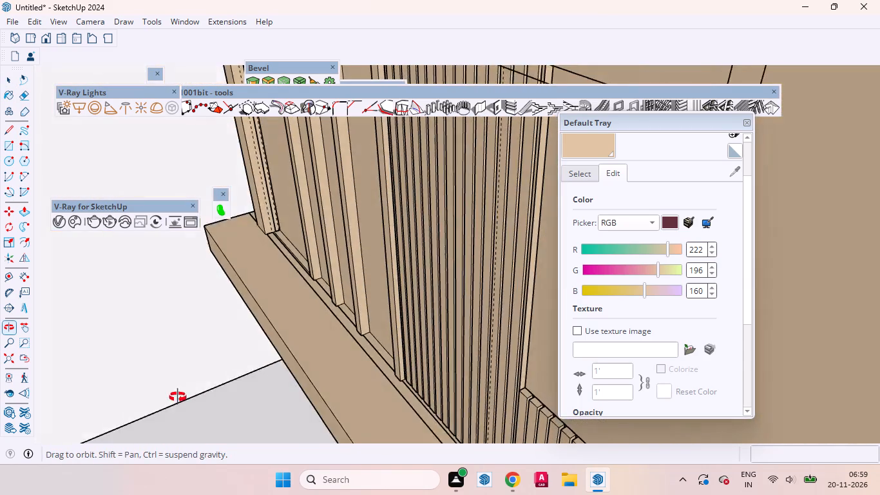
{"action": "middle_click_drag", "start_coordinate": [178, 397], "coordinate": [347, 320]}
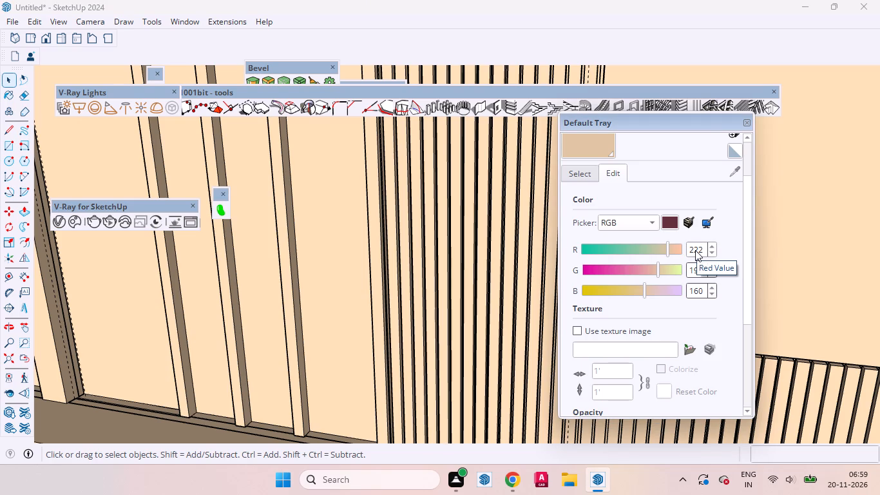
{"action": "key", "text": "BackSpace"}
{"action": "key", "text": "BackSpace"}
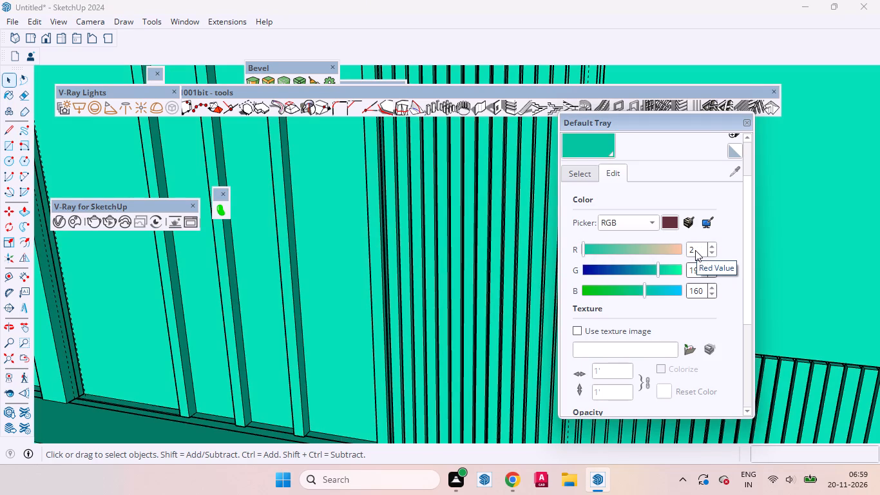
{"action": "type", "text": "25"}
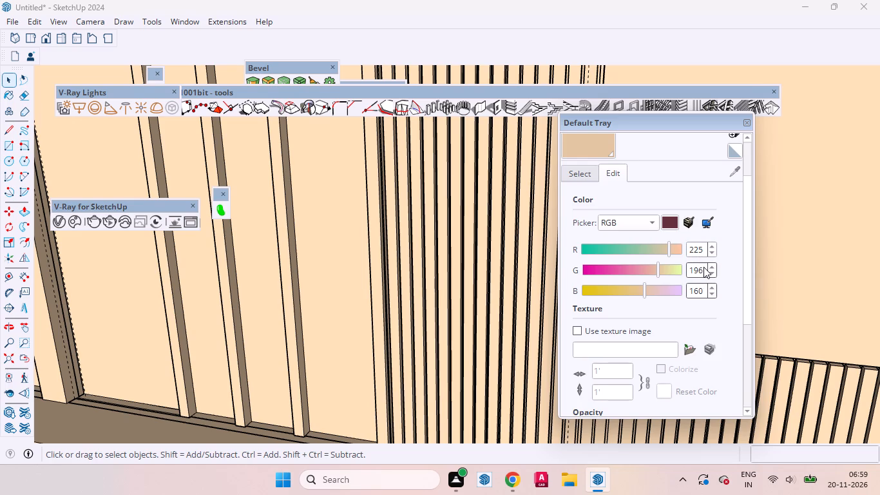
{"action": "left_click", "coordinate": [703, 267]}
{"action": "key", "text": "BackSpace"}
{"action": "key", "text": "BackSpace"}
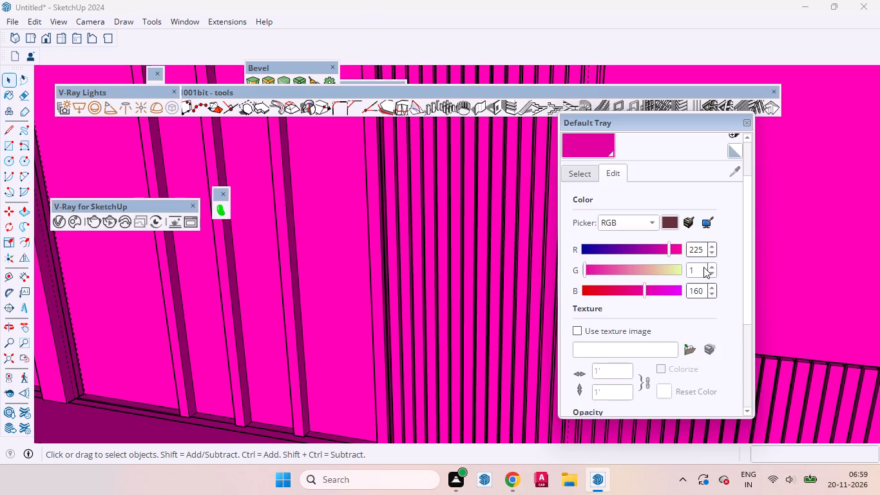
{"action": "key", "text": "BackSpace"}
{"action": "type", "text": "210"}
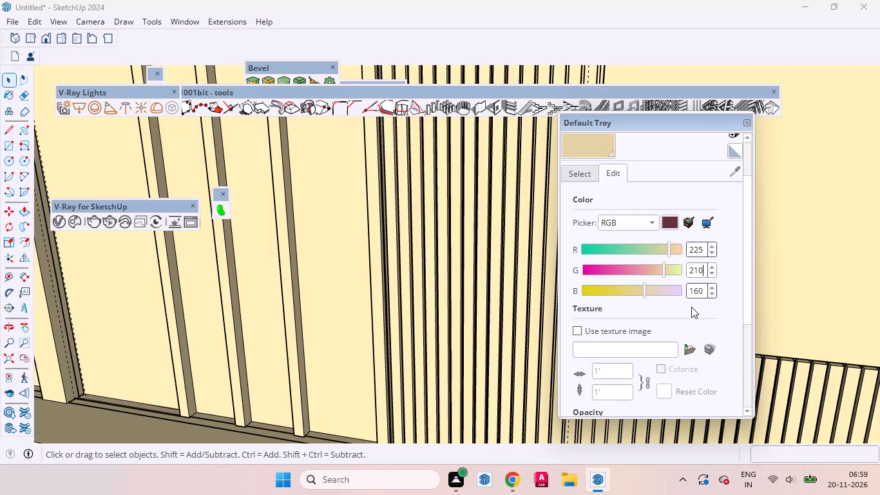
{"action": "left_click", "coordinate": [700, 286]}
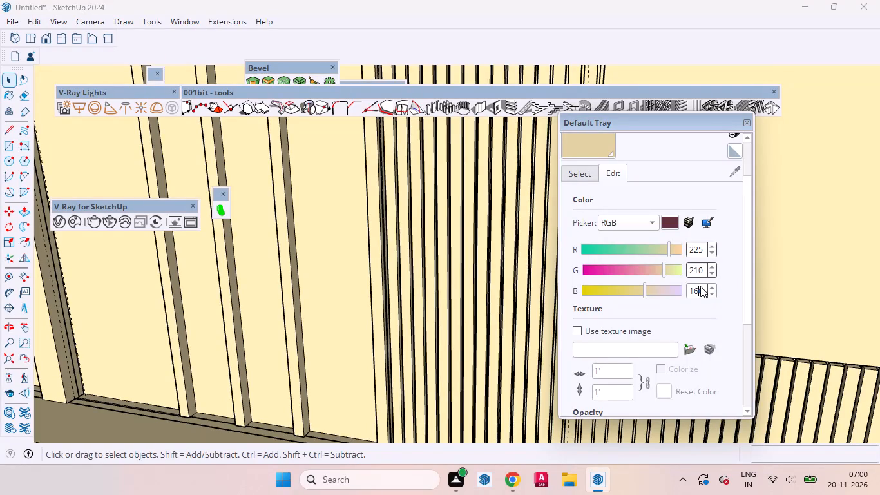
{"action": "left_click", "coordinate": [703, 288]}
{"action": "key", "text": "BackSpace"}
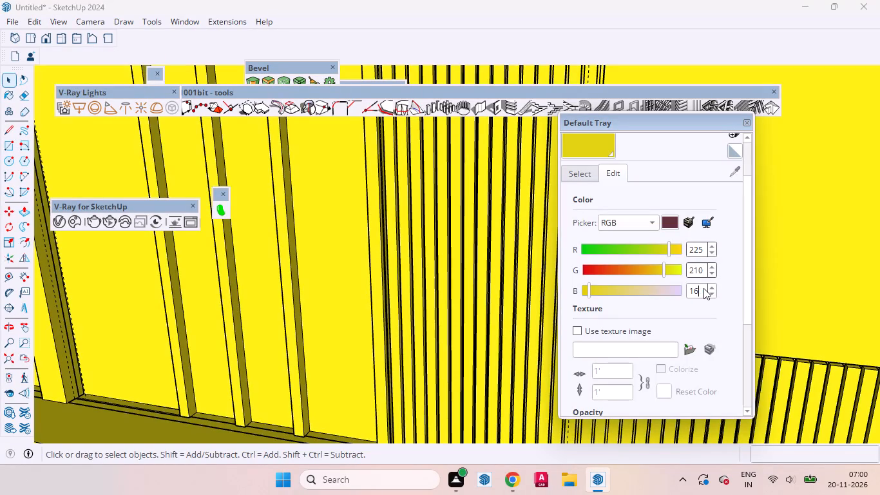
{"action": "key", "text": "BackSpace"}
{"action": "type", "text": "85"}
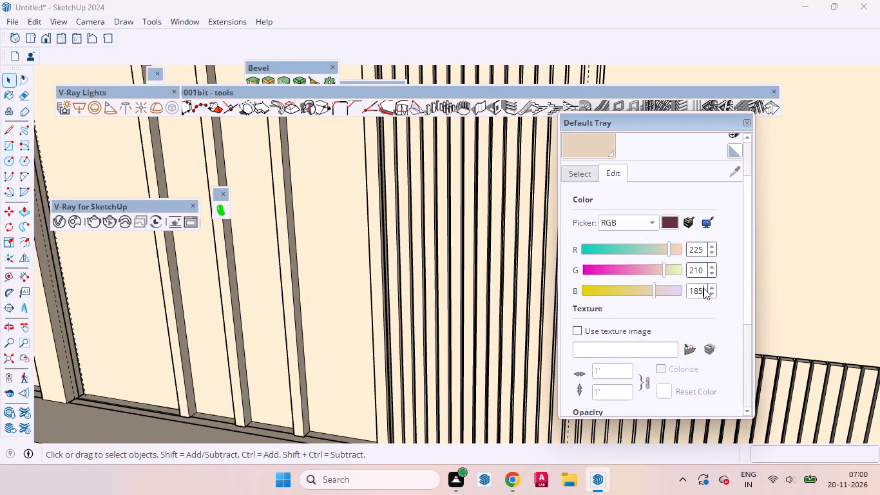
{"action": "key", "text": "Return"}
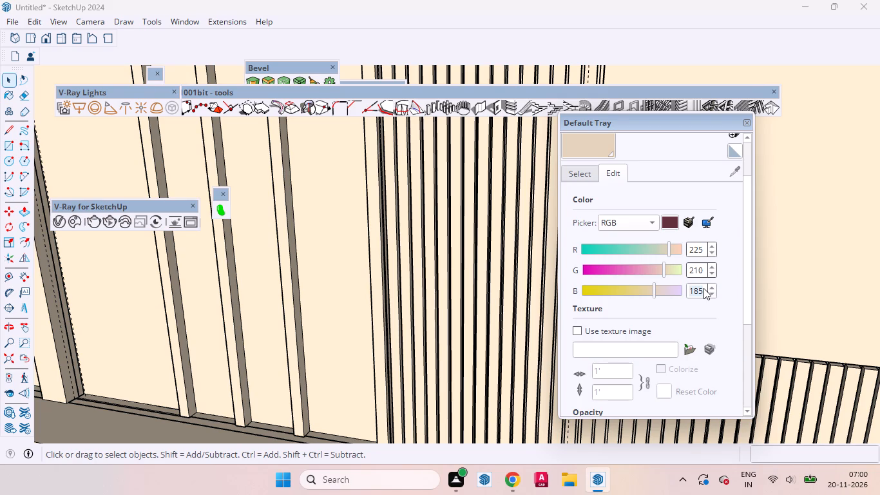
Examine the softer beige on the arches, fluted strips, centre panel and curved ledge alongside the reference image.
{"action": "left_click", "coordinate": [587, 172]}
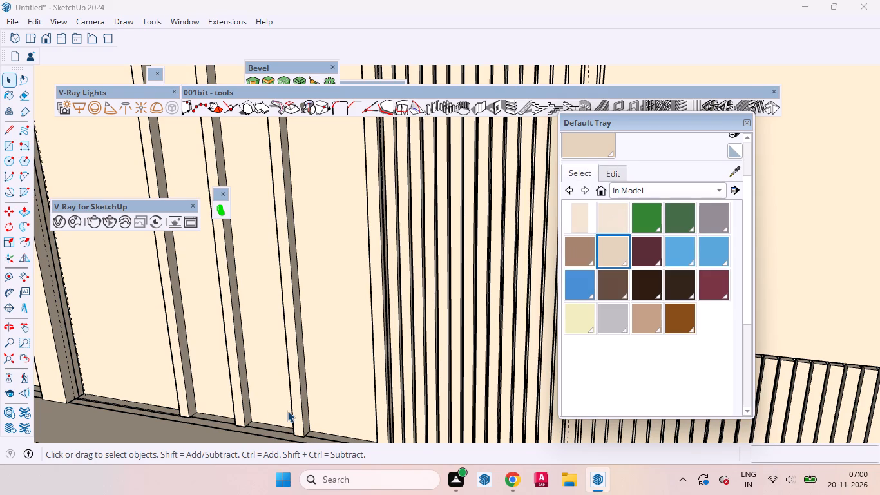
{"action": "scroll", "coordinate": [251, 427], "scroll_direction": "down", "scroll_amount": 16}
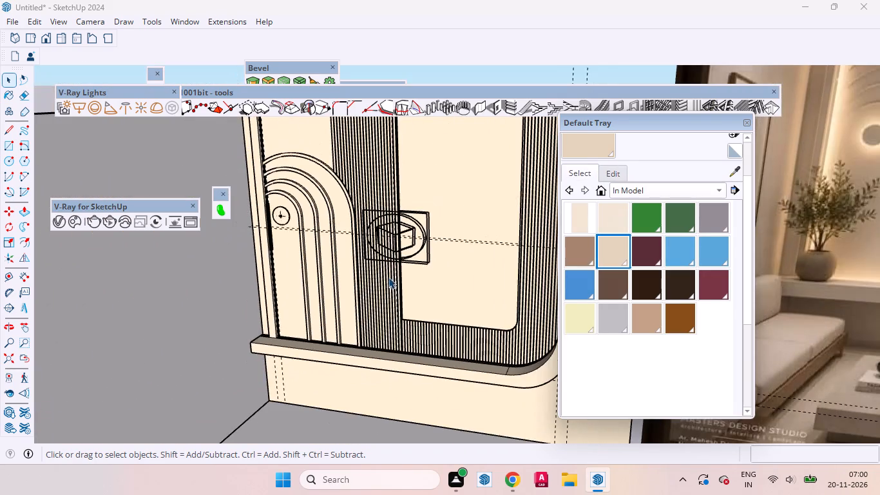
{"action": "middle_click_drag", "start_coordinate": [364, 306], "coordinate": [374, 321]}
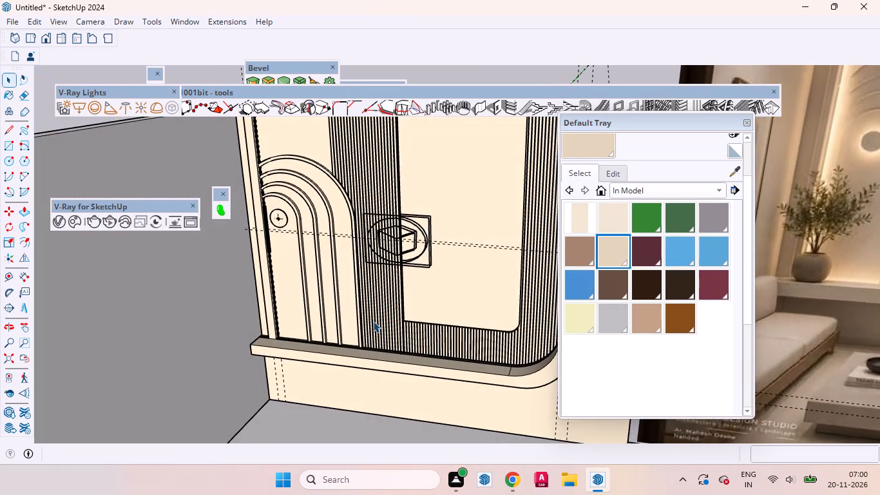
{"action": "scroll", "coordinate": [373, 321], "scroll_direction": "down", "scroll_amount": 6}
{"action": "scroll", "coordinate": [468, 347], "scroll_direction": "up", "scroll_amount": 3}
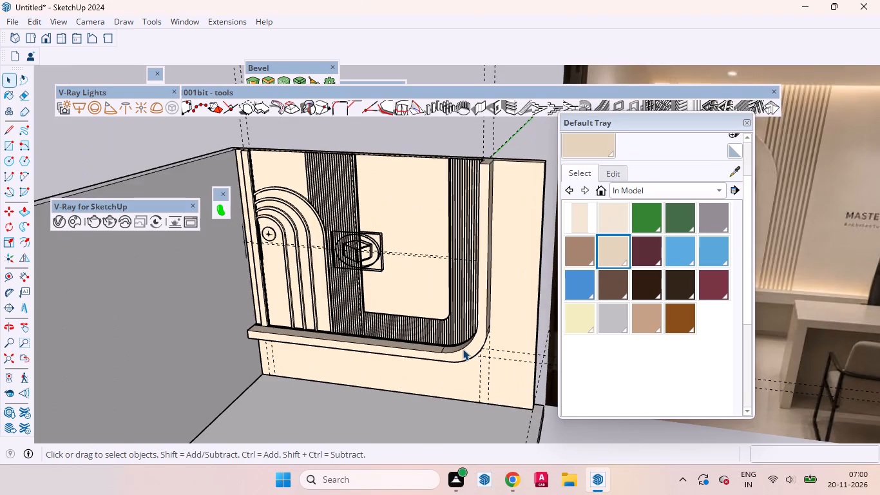
{"action": "scroll", "coordinate": [463, 349], "scroll_direction": "up", "scroll_amount": 2}
{"action": "scroll", "coordinate": [608, 264], "scroll_direction": "up", "scroll_amount": 2}
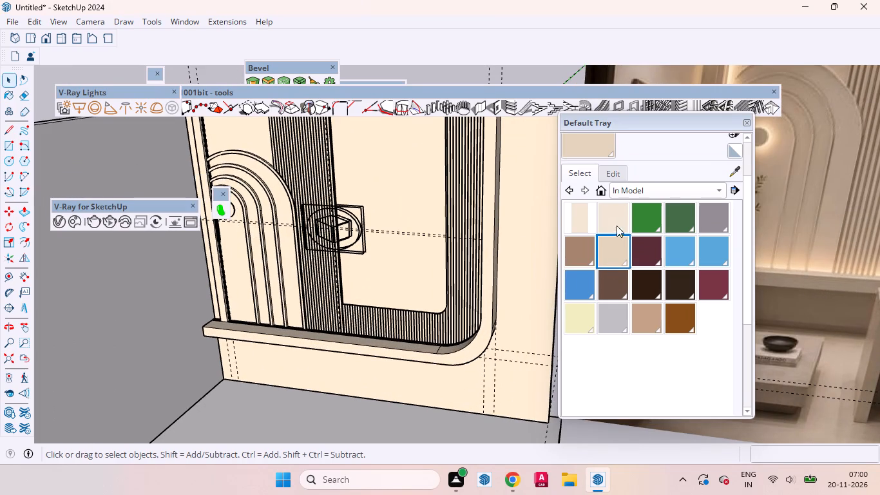
Switch the material library to the Colors collection and browse its swatches.
{"action": "left_click", "coordinate": [580, 177]}
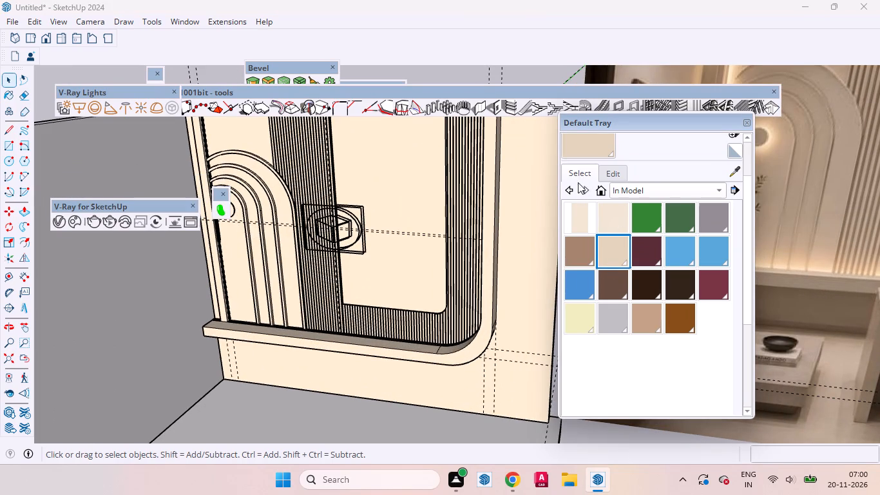
{"action": "left_click", "coordinate": [576, 170]}
{"action": "left_click", "coordinate": [703, 191]}
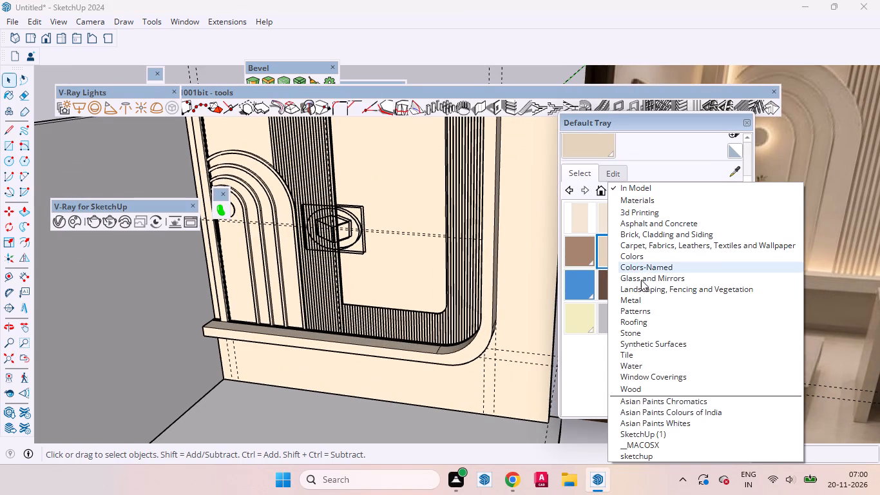
{"action": "left_click", "coordinate": [643, 260]}
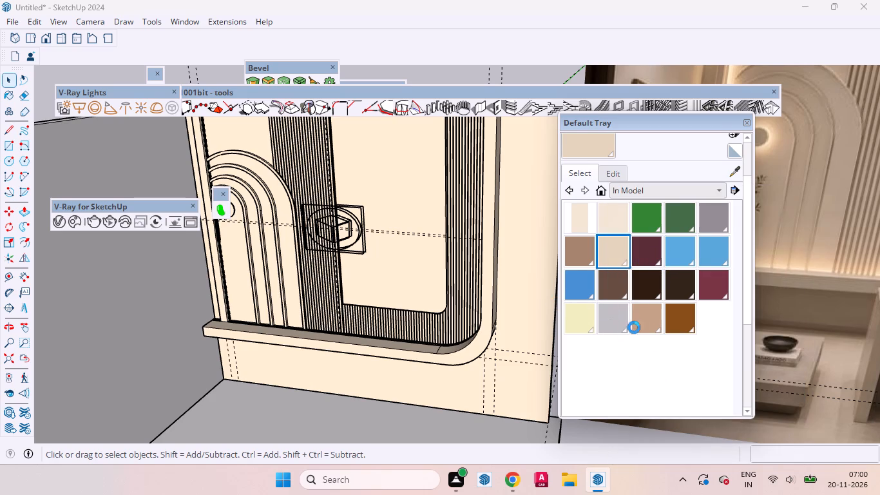
{"action": "scroll", "coordinate": [617, 320], "scroll_direction": "down", "scroll_amount": 1}
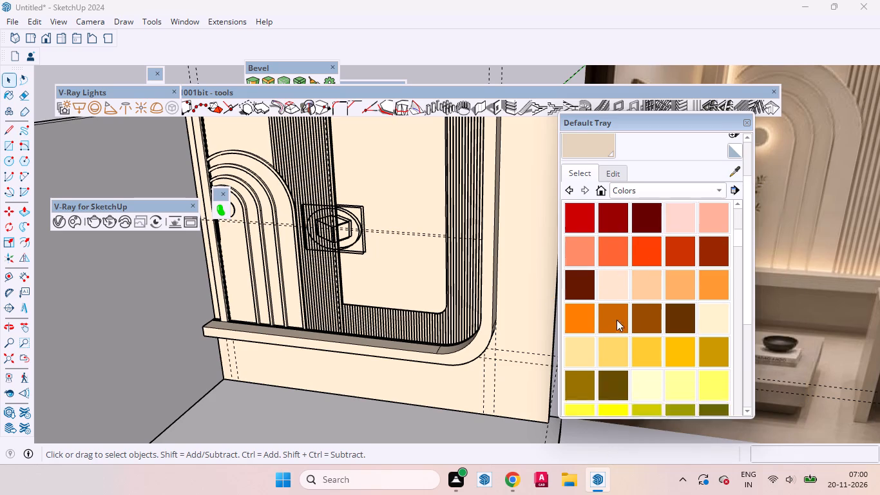
{"action": "scroll", "coordinate": [617, 320], "scroll_direction": "down", "scroll_amount": 9}
Split the ledge's front face with a line across it where the straight section meets the rounded corner.
{"action": "scroll", "coordinate": [437, 344], "scroll_direction": "up", "scroll_amount": 7}
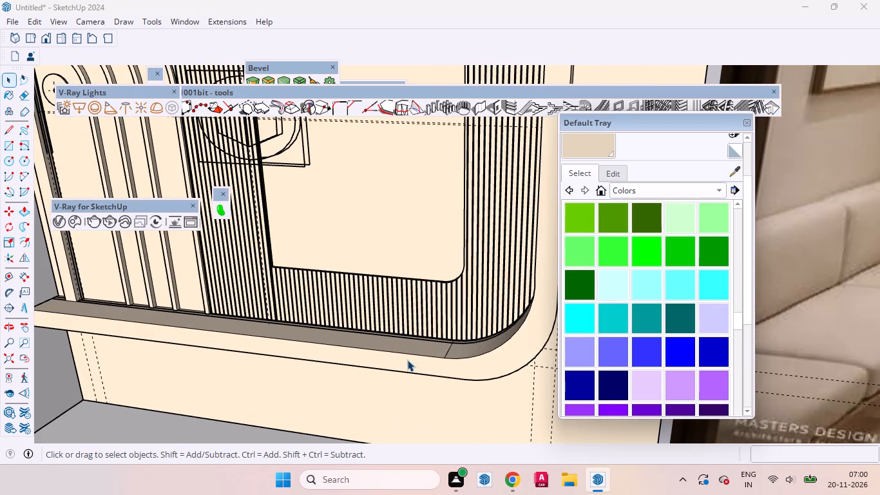
{"action": "left_click", "coordinate": [407, 360]}
{"action": "triple_click", "coordinate": [396, 360]}
{"action": "left_click", "coordinate": [396, 362]}
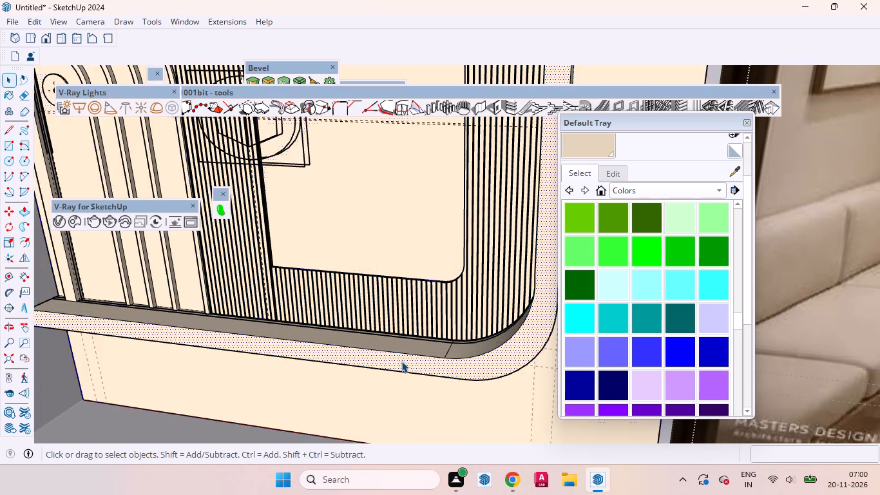
{"action": "scroll", "coordinate": [435, 360], "scroll_direction": "up", "scroll_amount": 1}
{"action": "middle_click_drag", "start_coordinate": [477, 364], "coordinate": [537, 403]}
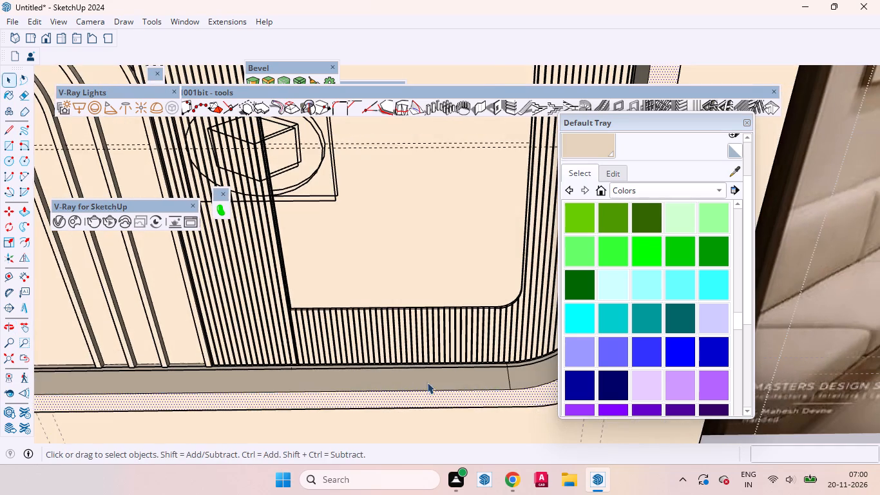
{"action": "scroll", "coordinate": [392, 380], "scroll_direction": "down", "scroll_amount": 3}
{"action": "scroll", "coordinate": [483, 394], "scroll_direction": "up", "scroll_amount": 6}
{"action": "key", "text": "l"}
{"action": "scroll", "coordinate": [488, 399], "scroll_direction": "up", "scroll_amount": 6}
{"action": "left_click", "coordinate": [472, 363]}
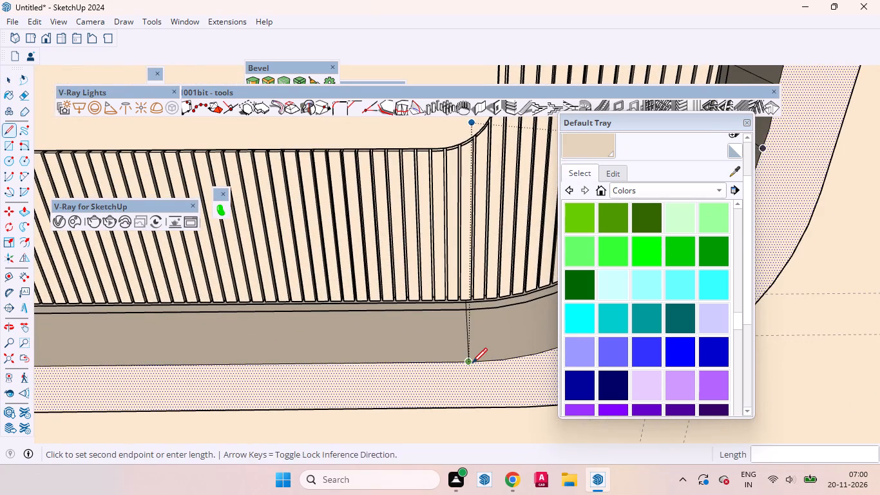
{"action": "left_click", "coordinate": [469, 407]}
{"action": "key", "text": "space"}
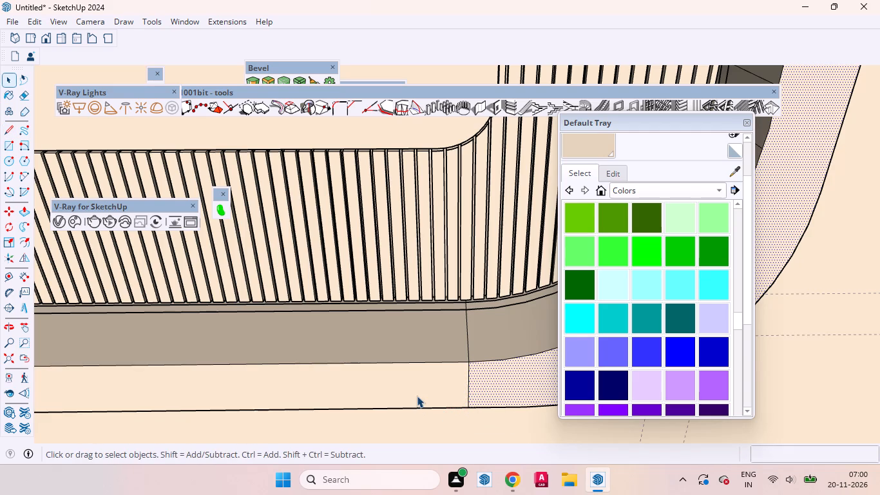
Paint the straight section of the ledge's front face and its adjoining top face white.
{"action": "left_click", "coordinate": [416, 396]}
{"action": "scroll", "coordinate": [655, 345], "scroll_direction": "down", "scroll_amount": 4}
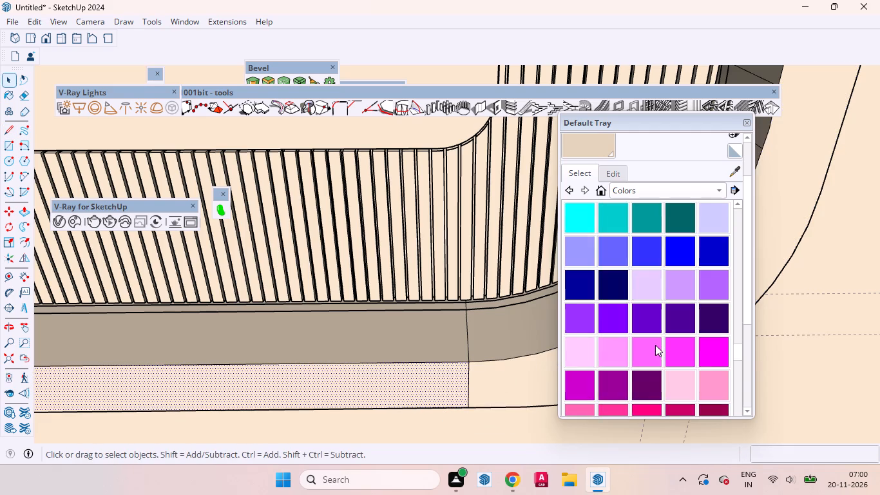
{"action": "scroll", "coordinate": [655, 345], "scroll_direction": "down", "scroll_amount": 4}
{"action": "left_click", "coordinate": [614, 276]}
{"action": "left_click", "coordinate": [421, 393]}
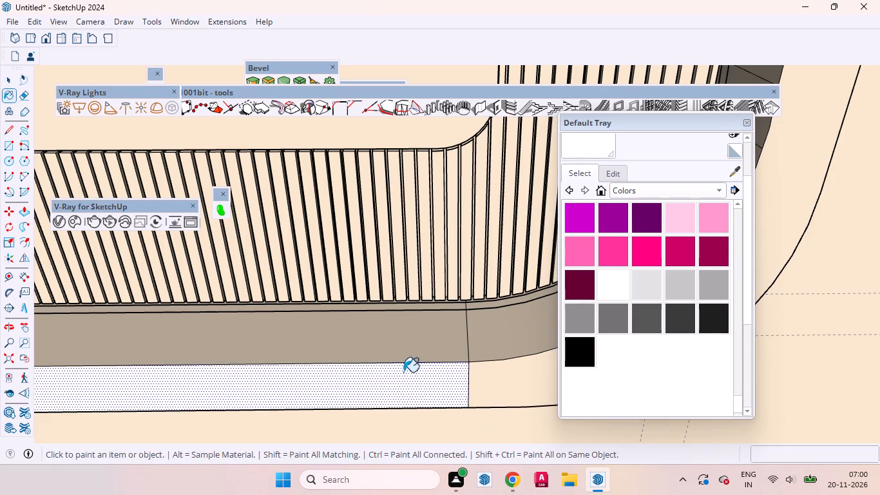
{"action": "left_click", "coordinate": [403, 354]}
Split the ledge's underside with a line about 8" long, starting from the lower end of the front face's dividing line.
{"action": "scroll", "coordinate": [430, 384], "scroll_direction": "down", "scroll_amount": 7}
{"action": "scroll", "coordinate": [435, 354], "scroll_direction": "up", "scroll_amount": 1}
{"action": "scroll", "coordinate": [435, 354], "scroll_direction": "down", "scroll_amount": 6}
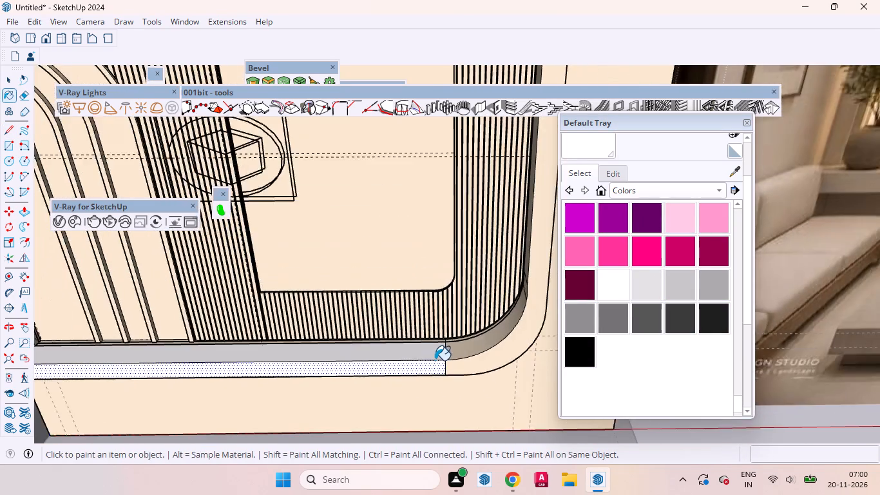
{"action": "scroll", "coordinate": [435, 360], "scroll_direction": "down", "scroll_amount": 3}
{"action": "middle_click_drag", "start_coordinate": [285, 405], "coordinate": [282, 266]}
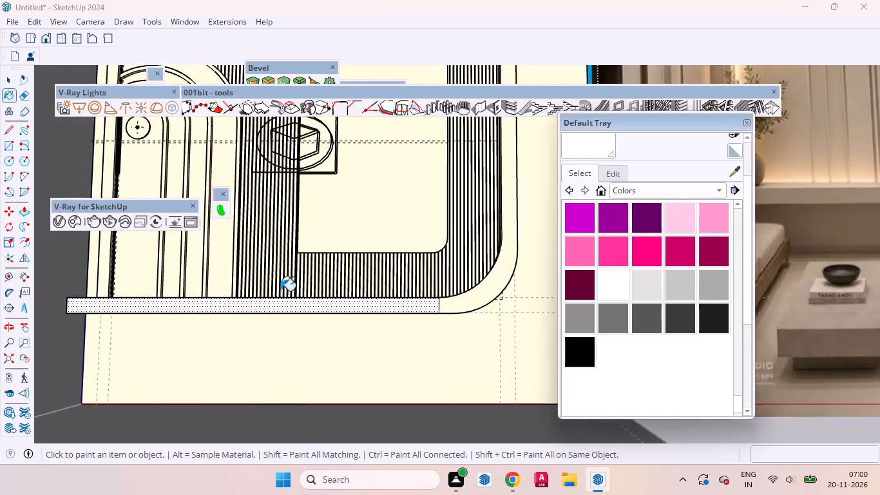
{"action": "scroll", "coordinate": [284, 315], "scroll_direction": "up", "scroll_amount": 20}
{"action": "scroll", "coordinate": [284, 315], "scroll_direction": "up", "scroll_amount": 2}
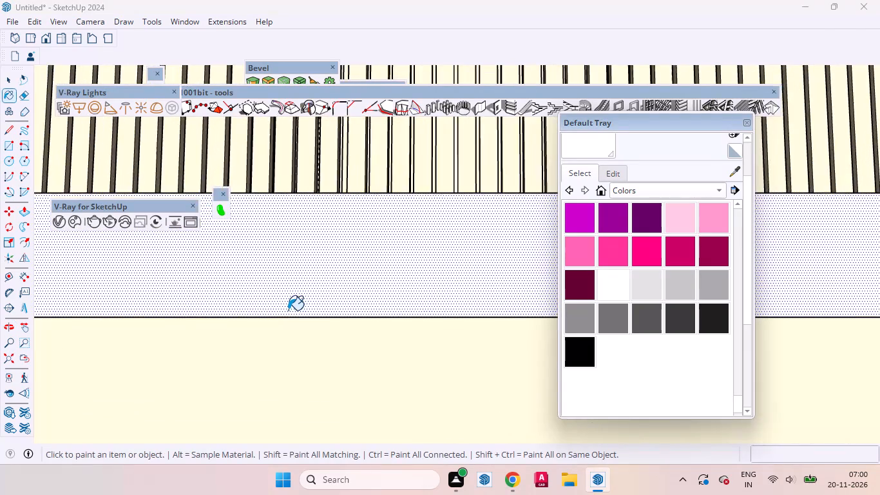
{"action": "middle_click_drag", "start_coordinate": [288, 309], "coordinate": [289, 231]}
{"action": "scroll", "coordinate": [288, 309], "scroll_direction": "up", "scroll_amount": 1}
{"action": "scroll", "coordinate": [294, 350], "scroll_direction": "down", "scroll_amount": 5}
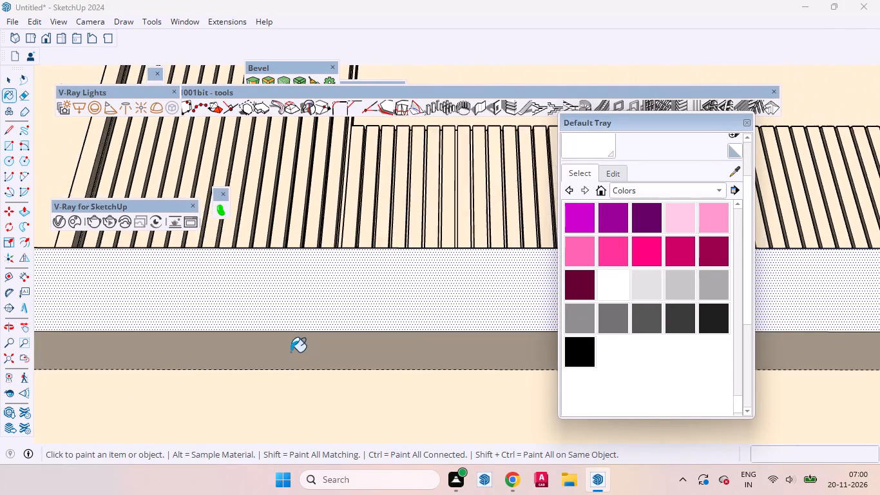
{"action": "scroll", "coordinate": [291, 352], "scroll_direction": "down", "scroll_amount": 13}
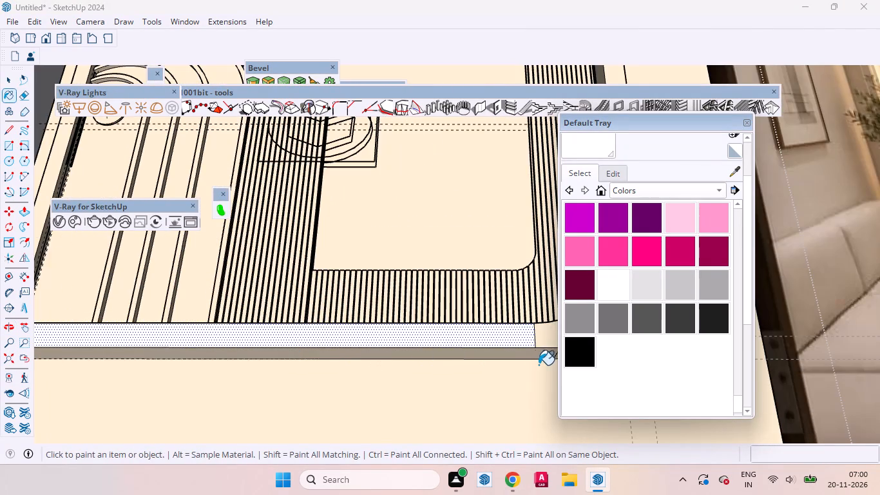
{"action": "scroll", "coordinate": [539, 365], "scroll_direction": "up", "scroll_amount": 3}
{"action": "key", "text": "space"}
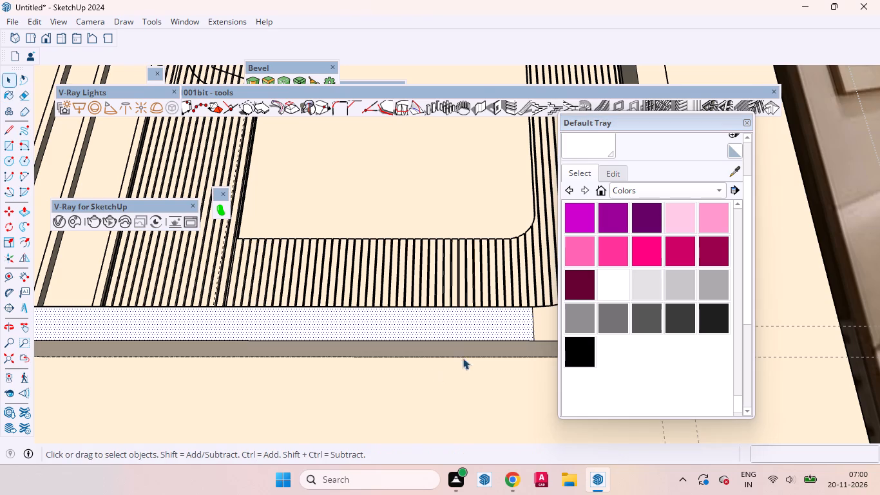
{"action": "scroll", "coordinate": [329, 382], "scroll_direction": "down", "scroll_amount": 3}
{"action": "middle_click_drag", "start_coordinate": [448, 351], "coordinate": [450, 333]}
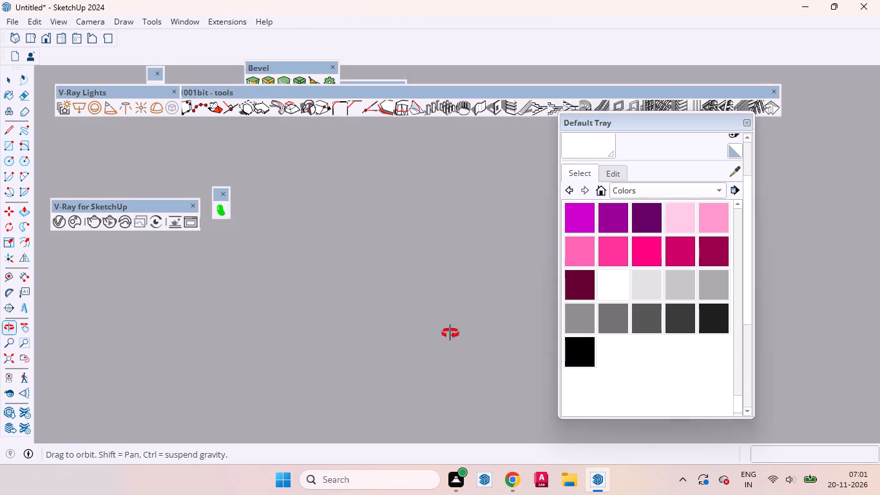
{"action": "middle_click_drag", "start_coordinate": [450, 333], "coordinate": [466, 360]}
{"action": "scroll", "coordinate": [475, 354], "scroll_direction": "up", "scroll_amount": 7}
{"action": "left_click", "coordinate": [467, 372]}
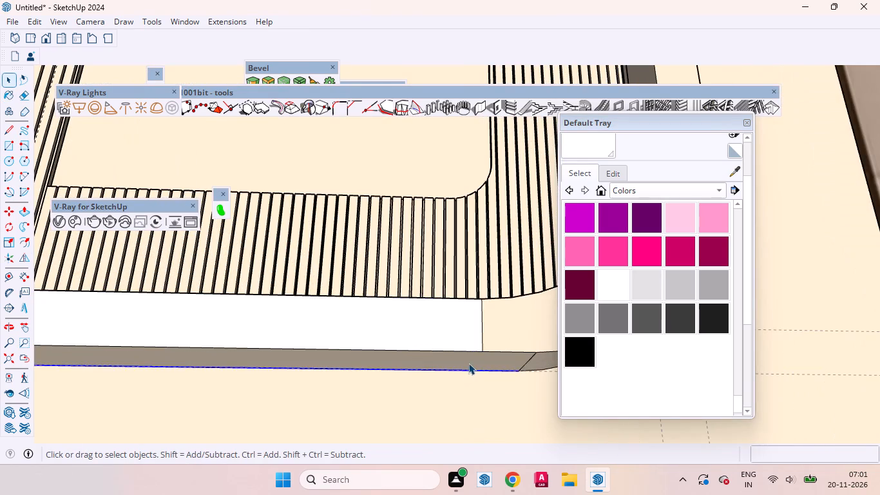
{"action": "left_click", "coordinate": [468, 363]}
{"action": "middle_click_drag", "start_coordinate": [472, 353], "coordinate": [459, 262]}
{"action": "left_click", "coordinate": [23, 359]}
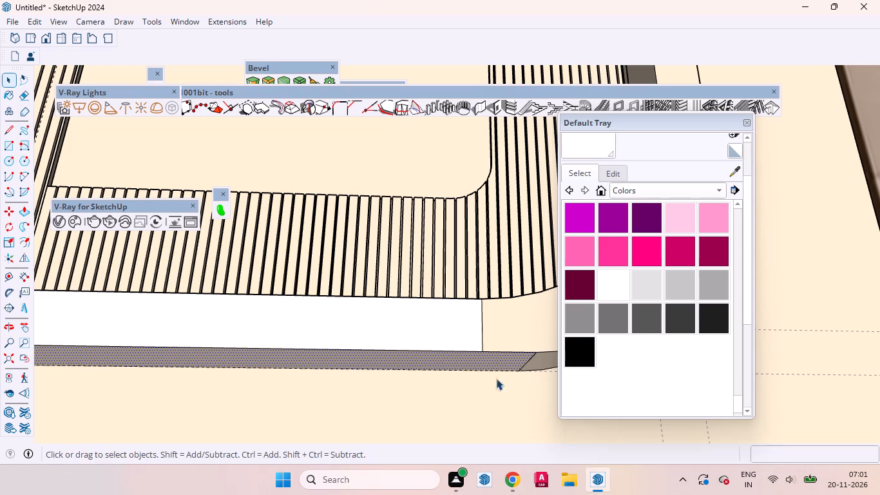
{"action": "key", "text": "l"}
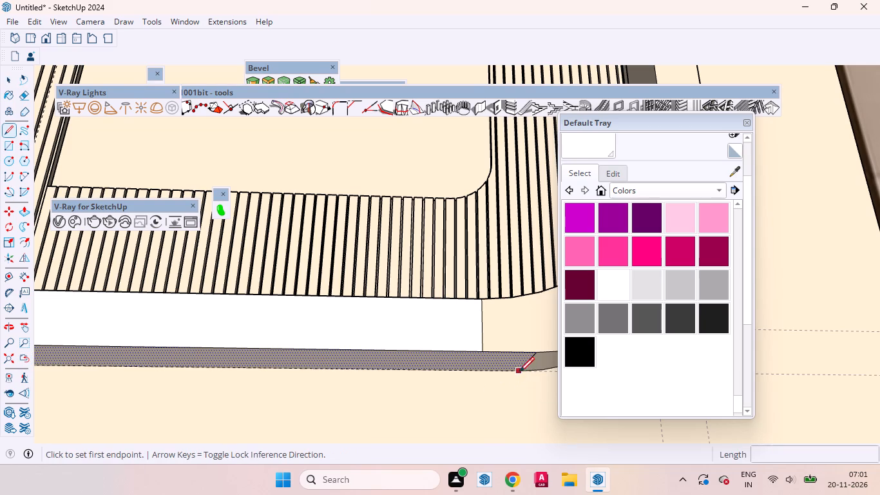
{"action": "left_click", "coordinate": [481, 351]}
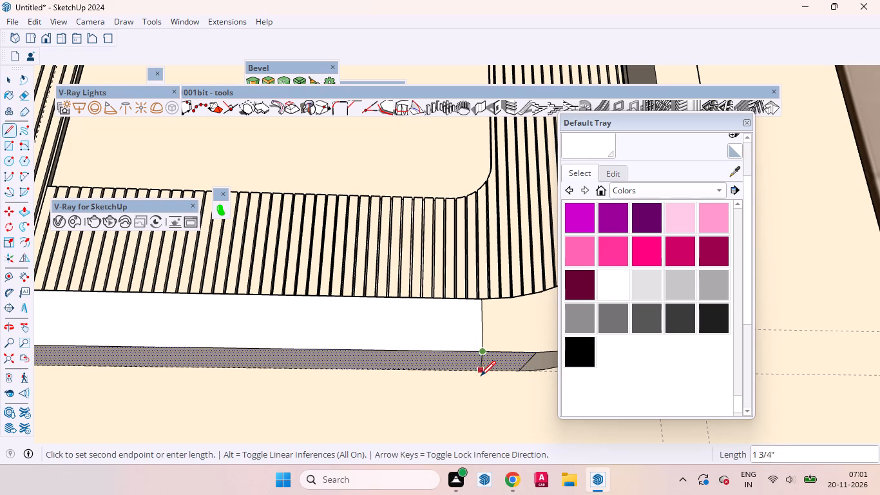
{"action": "left_click", "coordinate": [470, 370]}
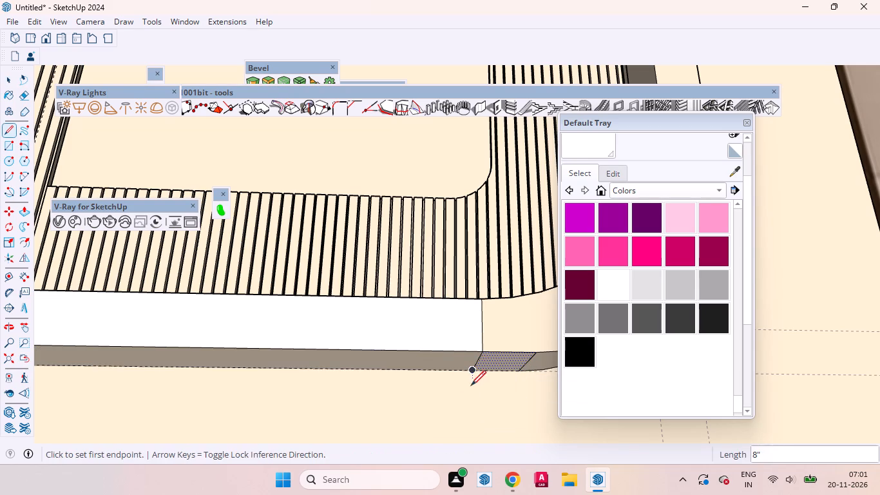
{"action": "key", "text": "space"}
Paint the straight section of the ledge's underside white and leave group editing.
{"action": "left_click", "coordinate": [437, 364]}
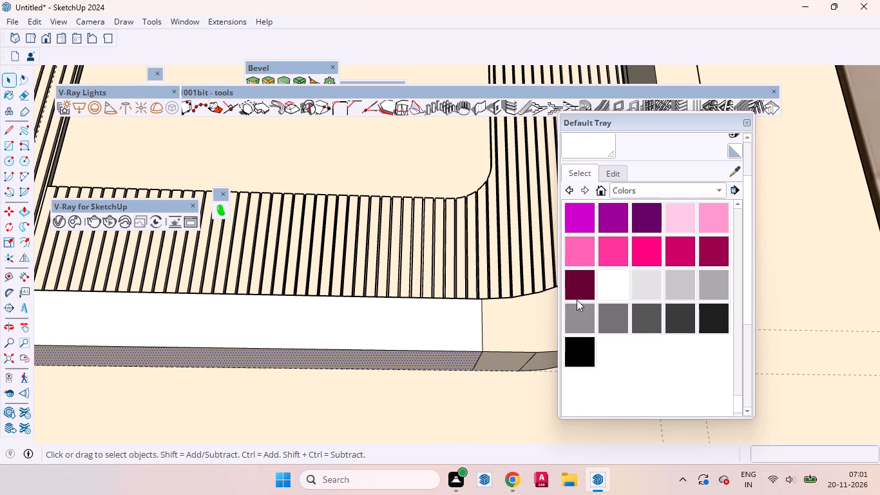
{"action": "left_click", "coordinate": [607, 284]}
{"action": "left_click", "coordinate": [432, 361]}
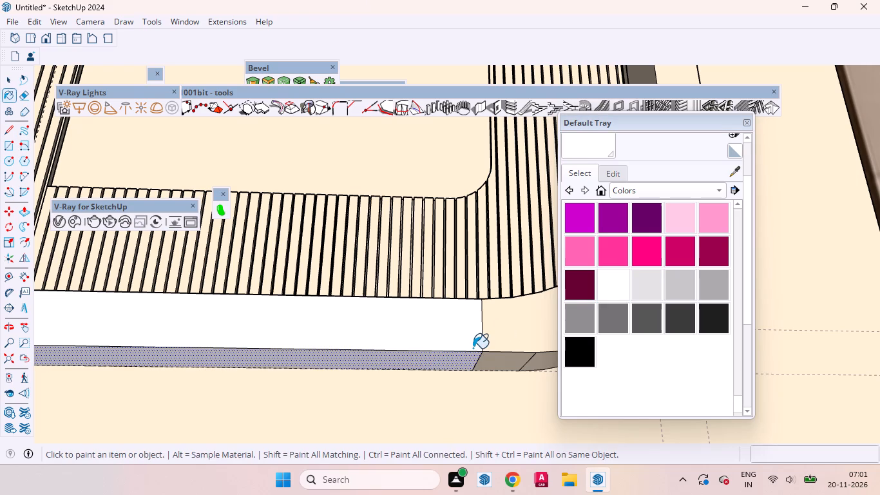
{"action": "key", "text": "space"}
{"action": "middle_click_drag", "start_coordinate": [457, 364], "coordinate": [454, 494]}
{"action": "scroll", "coordinate": [455, 478], "scroll_direction": "down", "scroll_amount": 4}
{"action": "scroll", "coordinate": [467, 356], "scroll_direction": "down", "scroll_amount": 3}
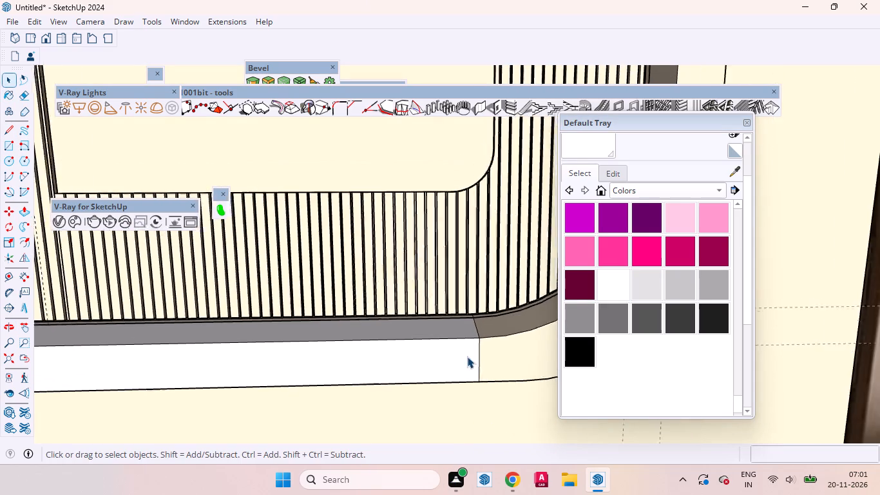
{"action": "scroll", "coordinate": [461, 356], "scroll_direction": "down", "scroll_amount": 20}
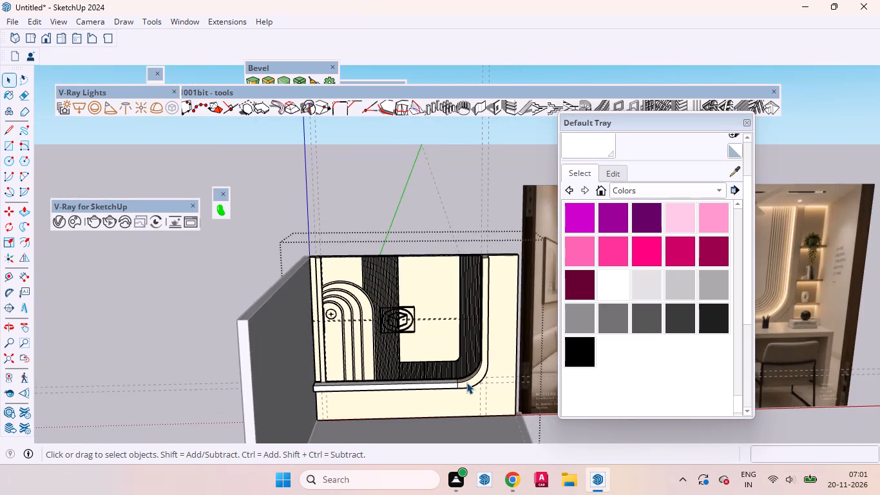
{"action": "middle_click_drag", "start_coordinate": [468, 382], "coordinate": [435, 380]}
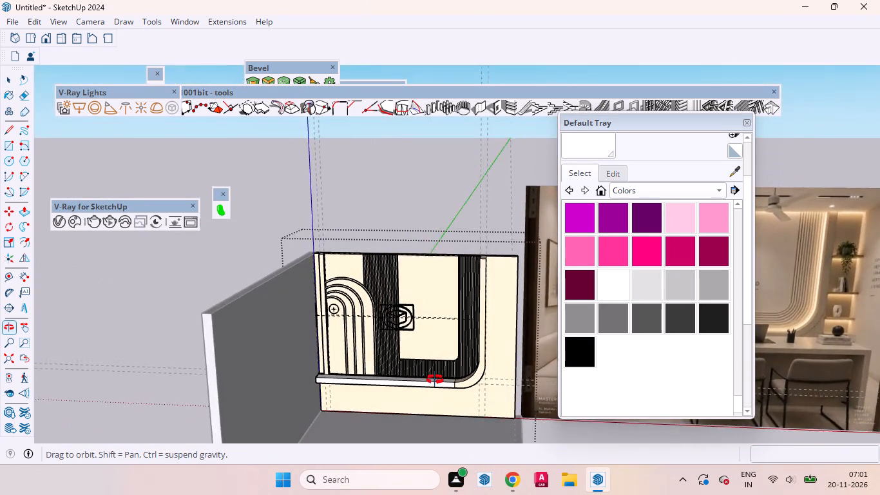
{"action": "middle_click_drag", "start_coordinate": [435, 380], "coordinate": [435, 378]}
{"action": "left_click", "coordinate": [125, 398]}
{"action": "double_click", "coordinate": [125, 398]}
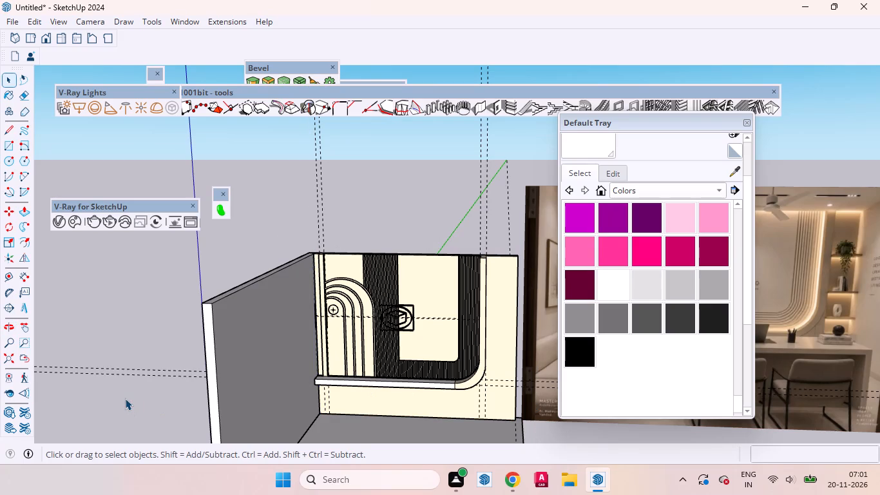
Delete the vertical construction guides on both sides of the feature wall.
{"action": "left_click_drag", "start_coordinate": [358, 221], "coordinate": [272, 192]}
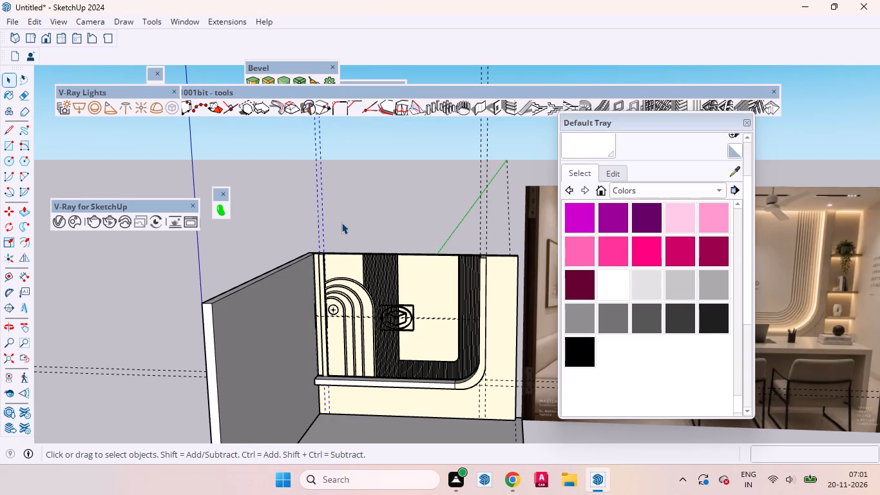
{"action": "key", "text": "Delete"}
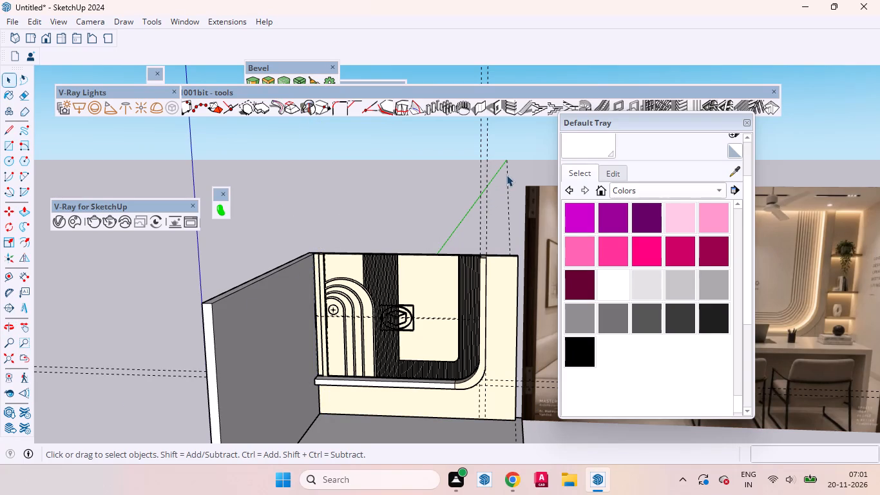
{"action": "left_click_drag", "start_coordinate": [506, 175], "coordinate": [441, 151]}
{"action": "key", "text": "Delete"}
{"action": "left_click_drag", "start_coordinate": [514, 157], "coordinate": [408, 147]}
{"action": "key", "text": "Delete"}
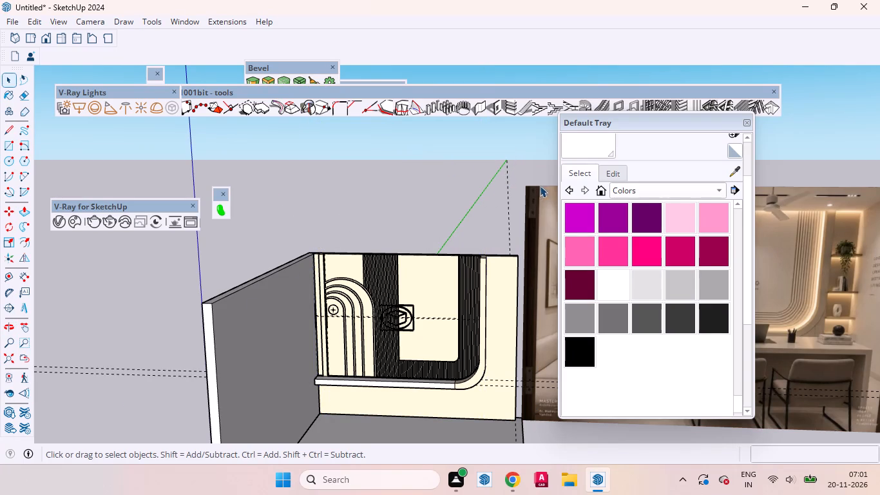
{"action": "left_click_drag", "start_coordinate": [522, 177], "coordinate": [321, 162]}
{"action": "key", "text": "Delete"}
{"action": "left_click_drag", "start_coordinate": [524, 173], "coordinate": [504, 164]}
{"action": "left_click_drag", "start_coordinate": [504, 164], "coordinate": [410, 122]}
{"action": "key", "text": "Delete"}
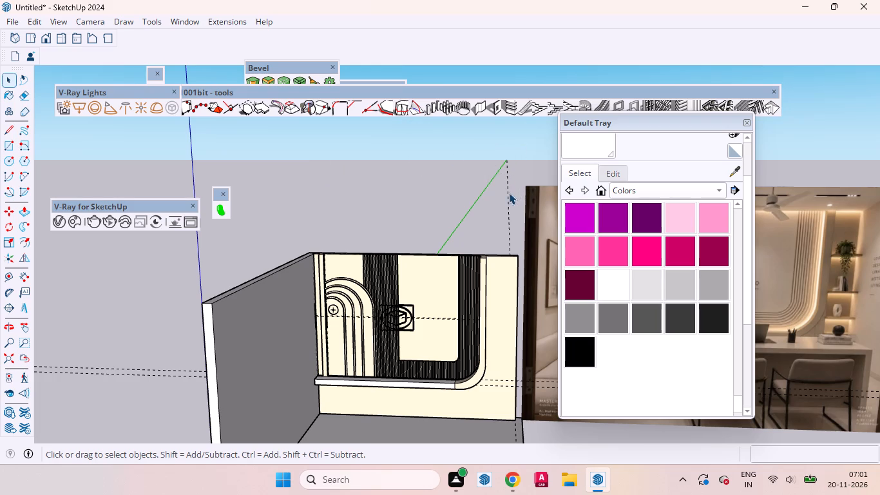
{"action": "left_click_drag", "start_coordinate": [509, 193], "coordinate": [509, 199]}
{"action": "left_click", "coordinate": [509, 206]}
{"action": "key", "text": "Delete"}
Switch to the standard front view and frame the feature wall.
{"action": "left_click", "coordinate": [49, 38]}
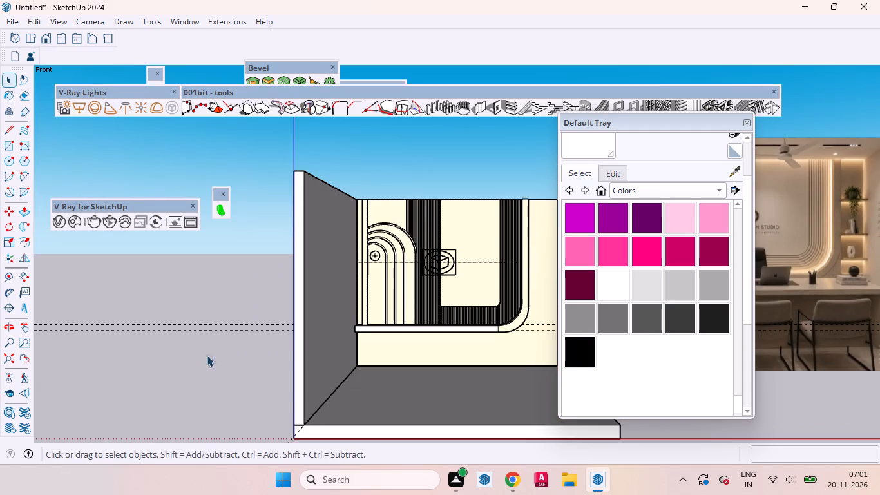
{"action": "scroll", "coordinate": [169, 366], "scroll_direction": "down", "scroll_amount": 3}
{"action": "scroll", "coordinate": [328, 360], "scroll_direction": "up", "scroll_amount": 2}
{"action": "scroll", "coordinate": [478, 341], "scroll_direction": "up", "scroll_amount": 2}
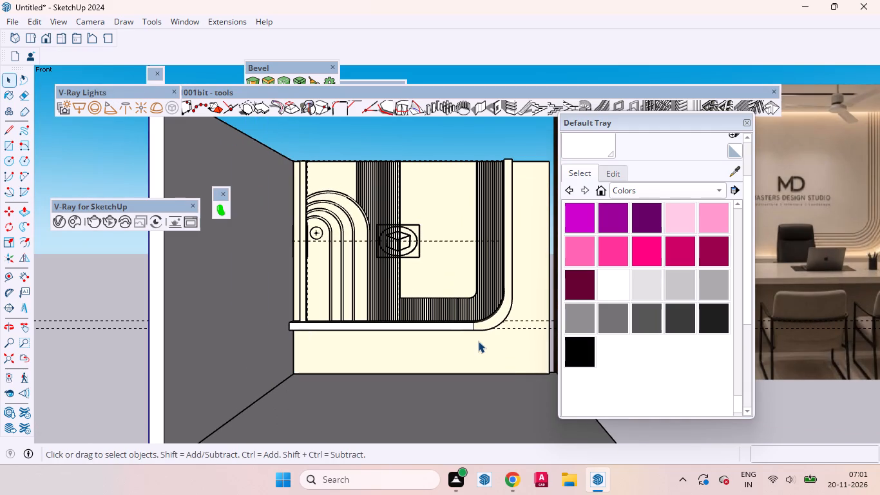
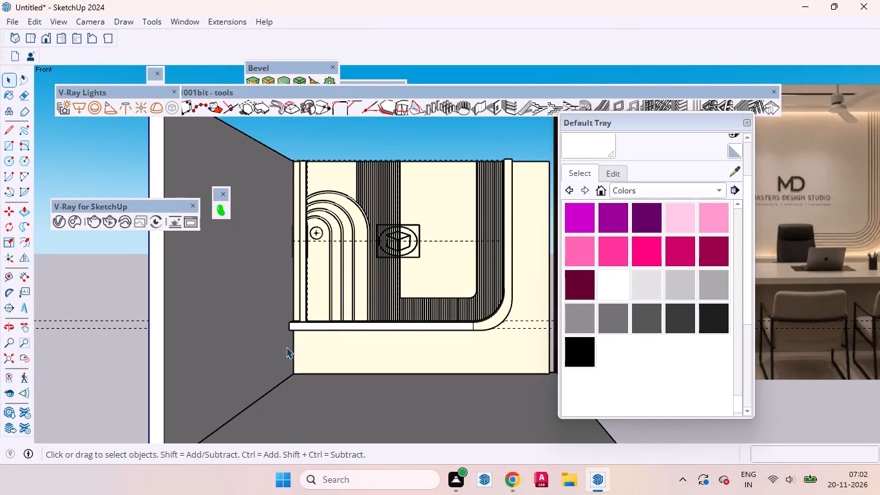
Inside the wall group, draw a line about 2' 10 5/16" from the underside of the ledge's curve to the wall's outer vertical edge.
{"action": "scroll", "coordinate": [273, 354], "scroll_direction": "up", "scroll_amount": 1}
{"action": "scroll", "coordinate": [267, 358], "scroll_direction": "down", "scroll_amount": 14}
{"action": "middle_click_drag", "start_coordinate": [292, 367], "coordinate": [333, 368]}
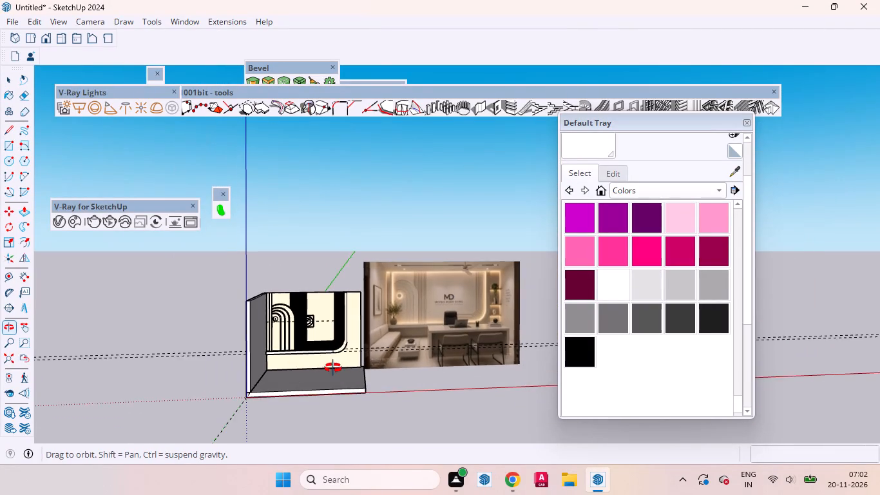
{"action": "middle_click_drag", "start_coordinate": [333, 368], "coordinate": [310, 395]}
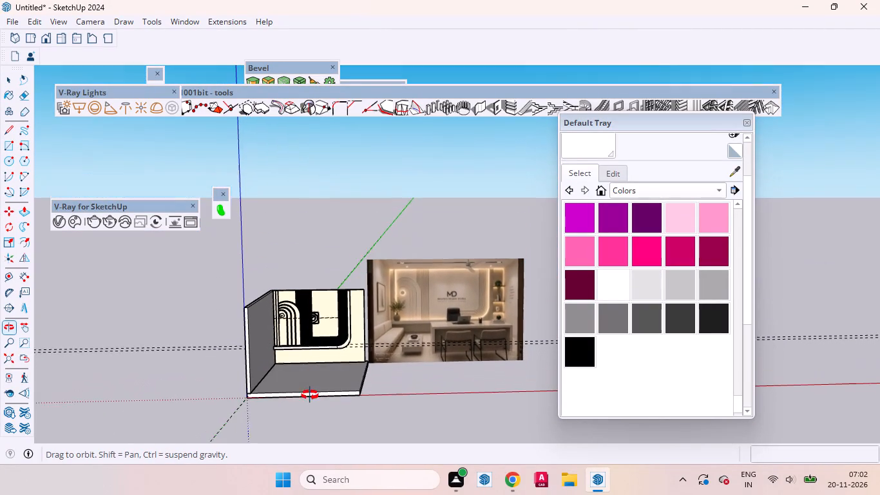
{"action": "middle_click_drag", "start_coordinate": [310, 395], "coordinate": [310, 397]}
{"action": "scroll", "coordinate": [379, 318], "scroll_direction": "up", "scroll_amount": 3}
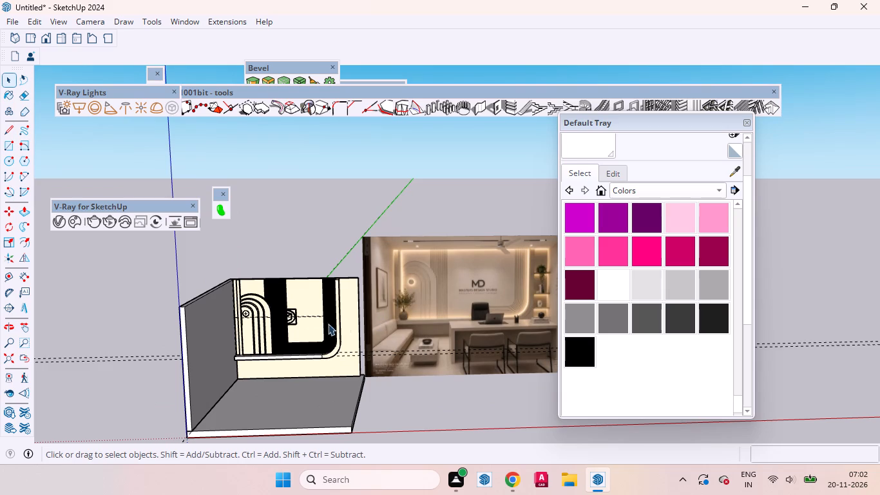
{"action": "scroll", "coordinate": [321, 324], "scroll_direction": "up", "scroll_amount": 3}
{"action": "scroll", "coordinate": [269, 333], "scroll_direction": "down", "scroll_amount": 4}
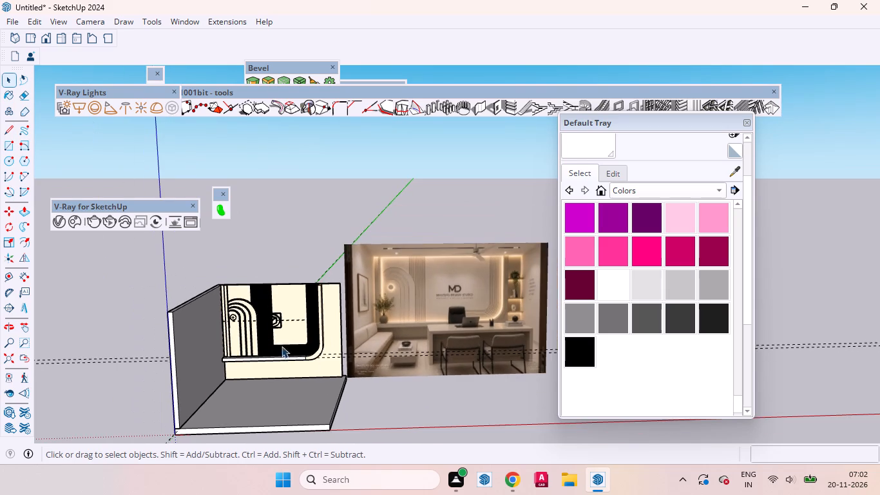
{"action": "middle_click_drag", "start_coordinate": [341, 364], "coordinate": [330, 333]}
{"action": "left_click", "coordinate": [332, 330]}
{"action": "double_click", "coordinate": [332, 331]}
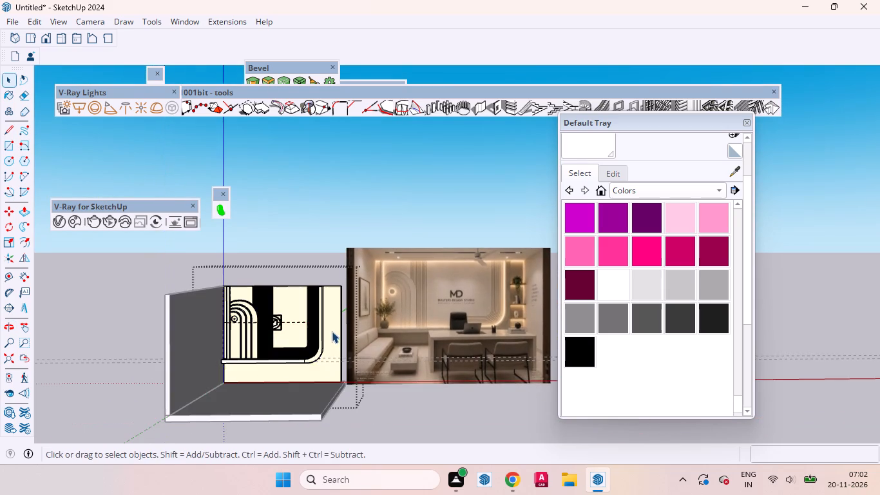
{"action": "left_click", "coordinate": [331, 343]}
{"action": "scroll", "coordinate": [334, 362], "scroll_direction": "up", "scroll_amount": 14}
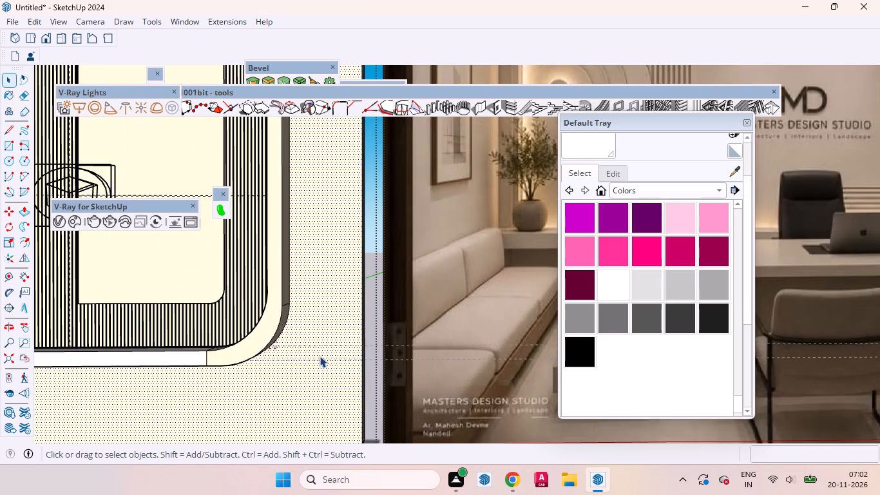
{"action": "middle_click_drag", "start_coordinate": [314, 354], "coordinate": [279, 367]}
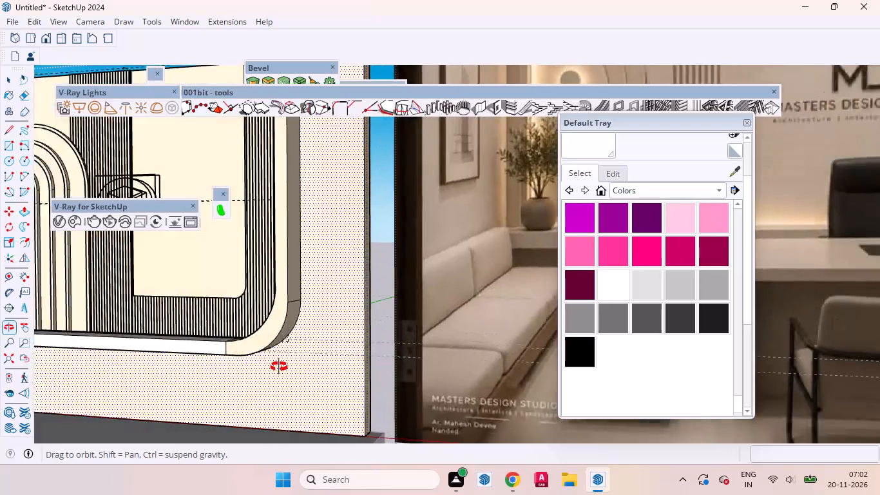
{"action": "middle_click_drag", "start_coordinate": [279, 367], "coordinate": [287, 295]}
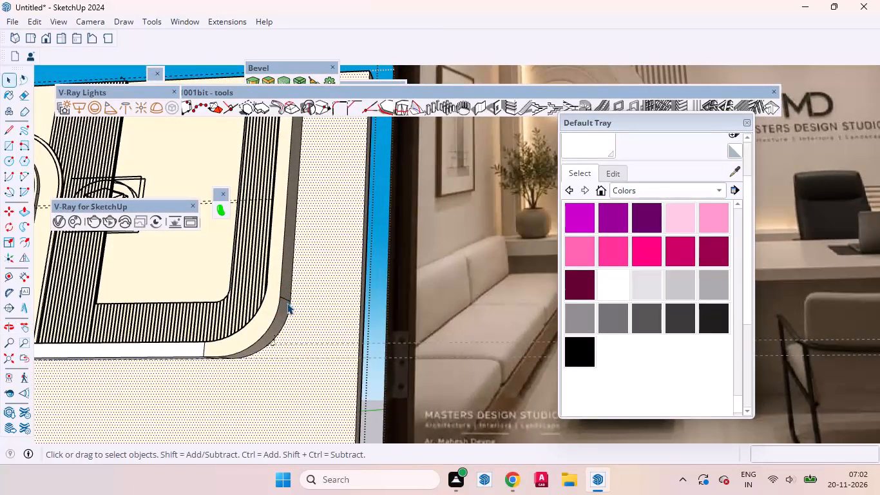
{"action": "key", "text": "l"}
{"action": "scroll", "coordinate": [260, 354], "scroll_direction": "up", "scroll_amount": 9}
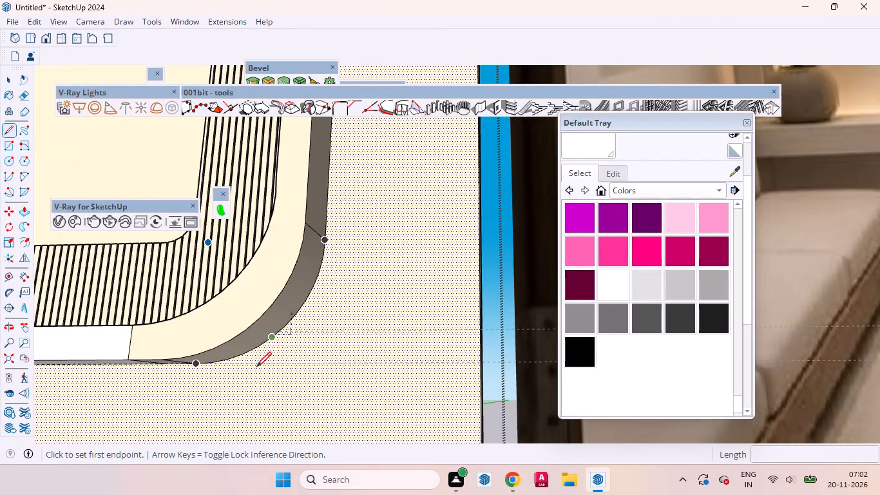
{"action": "scroll", "coordinate": [256, 367], "scroll_direction": "up", "scroll_amount": 2}
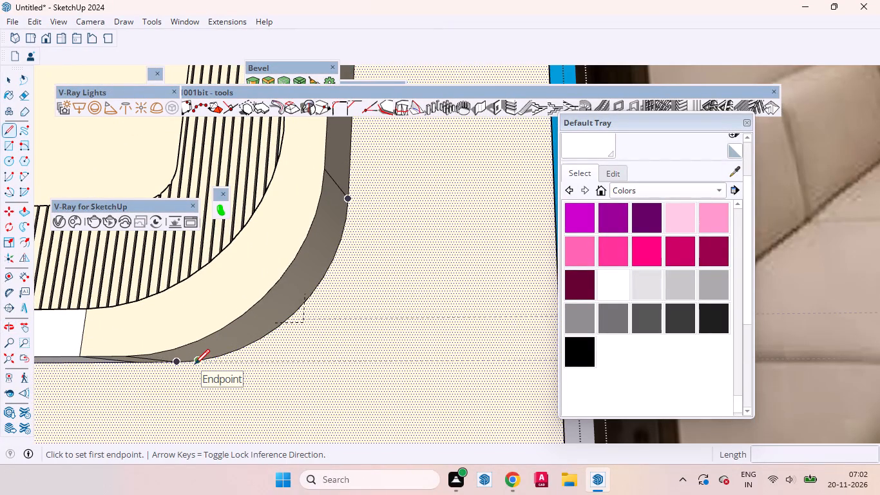
{"action": "left_click", "coordinate": [195, 364]}
{"action": "scroll", "coordinate": [394, 362], "scroll_direction": "down", "scroll_amount": 3}
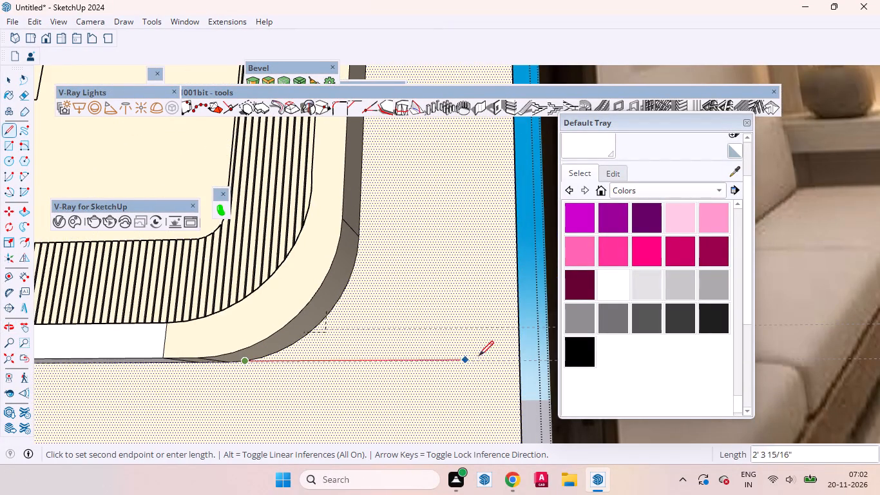
{"action": "left_click", "coordinate": [517, 357]}
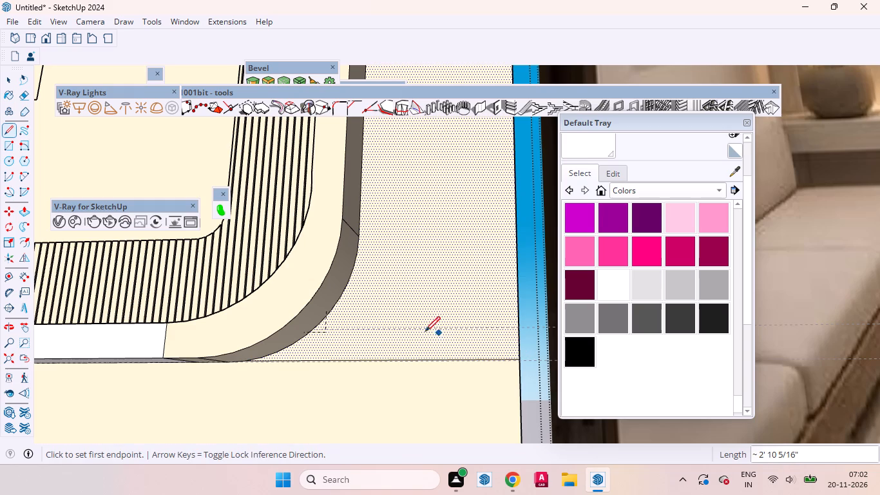
{"action": "key", "text": "space"}
Draw a second line about 2' 1 7/8" along the upper guide, from the wall's outer edge back to the ledge's curve.
{"action": "scroll", "coordinate": [465, 329], "scroll_direction": "up", "scroll_amount": 2}
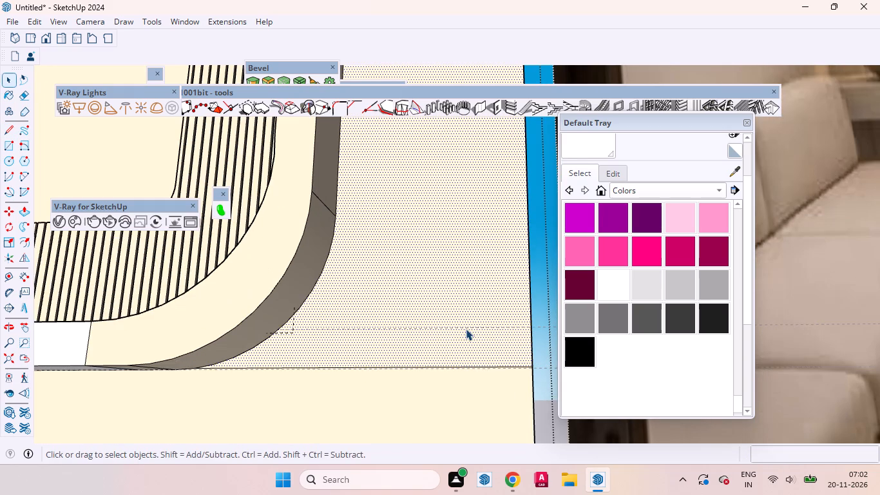
{"action": "key", "text": "l"}
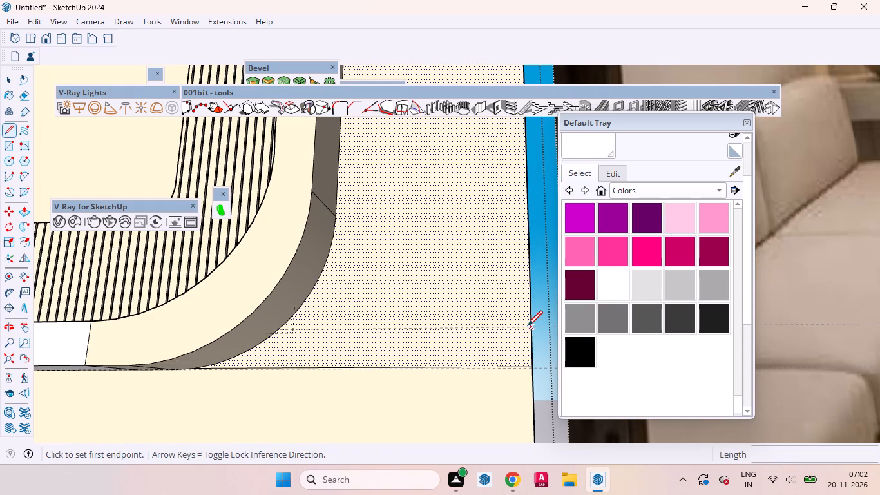
{"action": "left_click", "coordinate": [530, 326]}
{"action": "scroll", "coordinate": [362, 325], "scroll_direction": "up", "scroll_amount": 6}
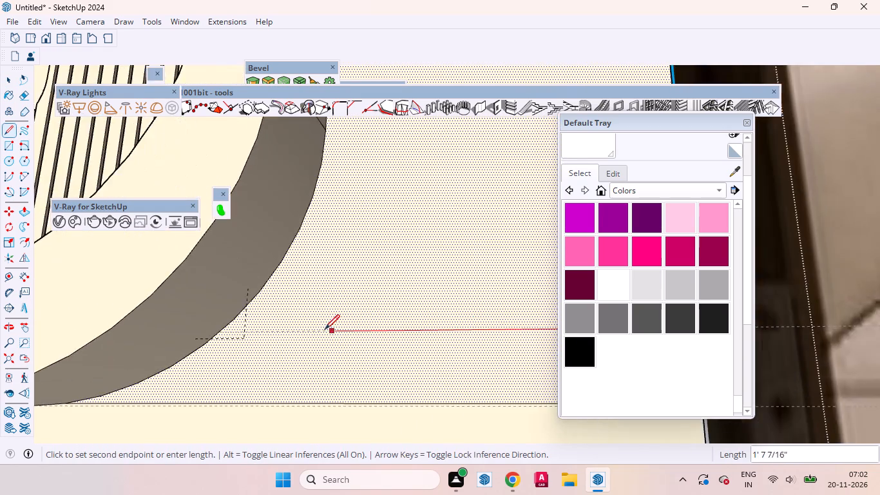
{"action": "scroll", "coordinate": [325, 329], "scroll_direction": "up", "scroll_amount": 11}
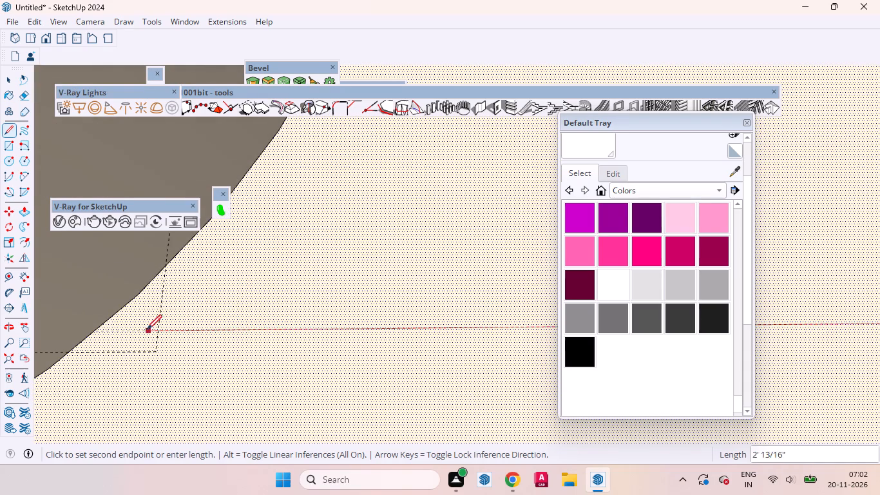
{"action": "scroll", "coordinate": [341, 358], "scroll_direction": "down", "scroll_amount": 6}
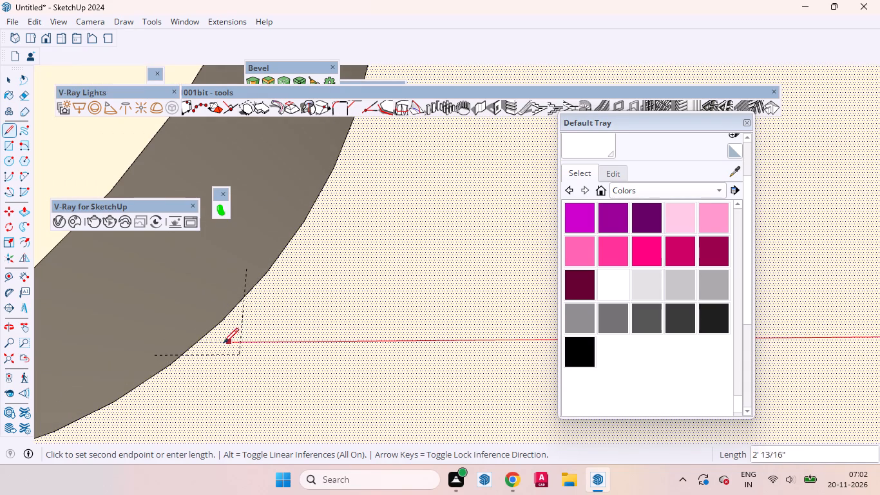
{"action": "left_click", "coordinate": [200, 341]}
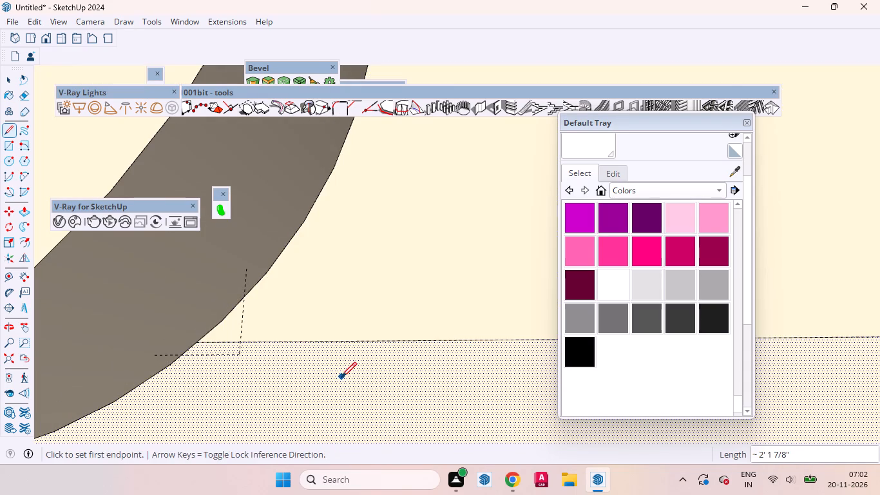
{"action": "key", "text": "space"}
Examine the outlined strip beside the ledge's curved corner and compare the feature wall with the reference interior image.
{"action": "scroll", "coordinate": [339, 376], "scroll_direction": "down", "scroll_amount": 17}
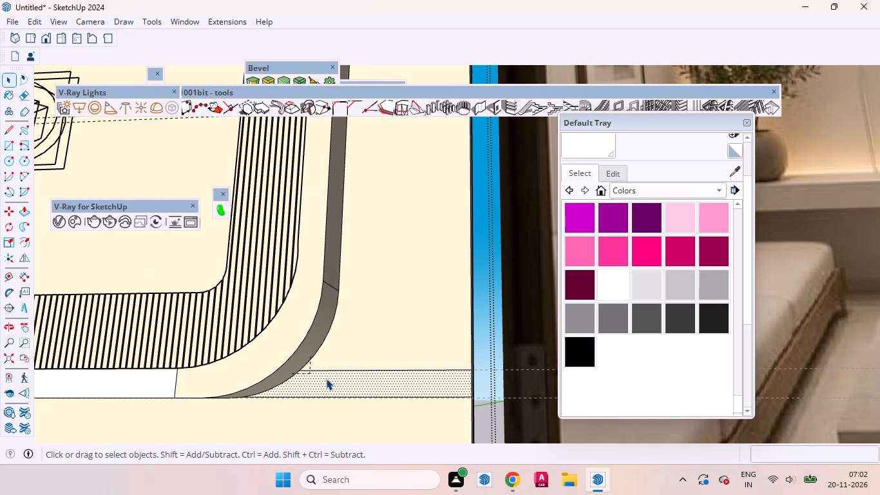
{"action": "scroll", "coordinate": [399, 317], "scroll_direction": "down", "scroll_amount": 3}
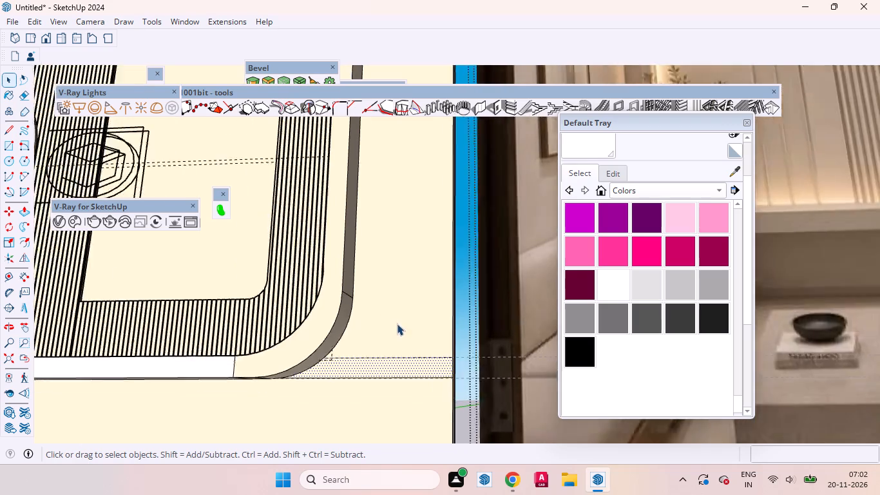
{"action": "scroll", "coordinate": [397, 324], "scroll_direction": "down", "scroll_amount": 4}
{"action": "scroll", "coordinate": [397, 326], "scroll_direction": "up", "scroll_amount": 1}
{"action": "scroll", "coordinate": [399, 331], "scroll_direction": "down", "scroll_amount": 18}
{"action": "middle_click_drag", "start_coordinate": [347, 333], "coordinate": [354, 393]}
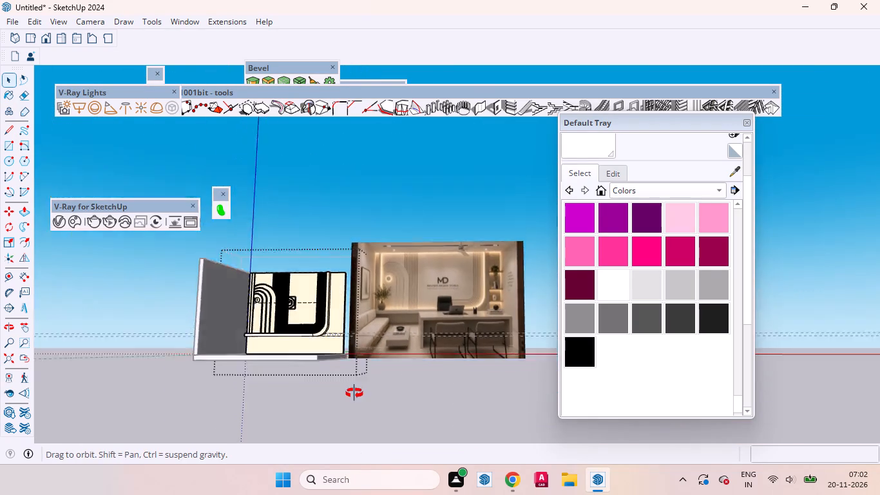
{"action": "middle_click_drag", "start_coordinate": [354, 393], "coordinate": [350, 430]}
{"action": "scroll", "coordinate": [340, 295], "scroll_direction": "up", "scroll_amount": 3}
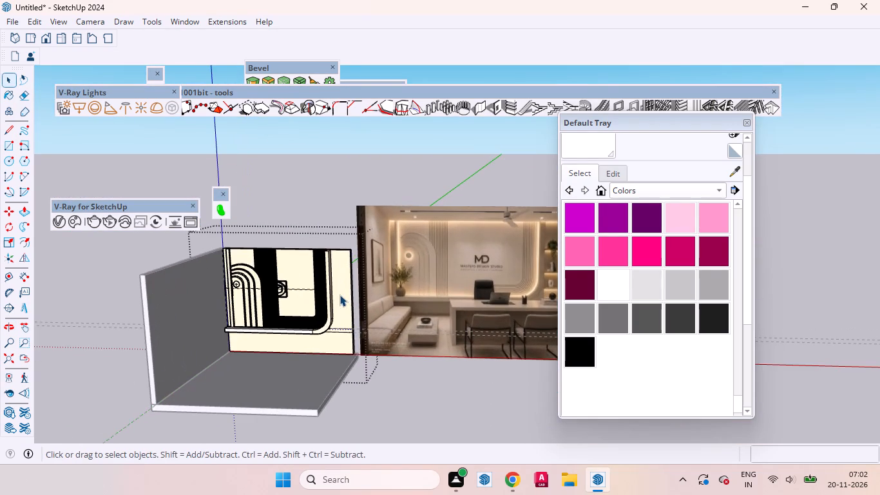
{"action": "scroll", "coordinate": [344, 287], "scroll_direction": "up", "scroll_amount": 6}
{"action": "scroll", "coordinate": [325, 299], "scroll_direction": "down", "scroll_amount": 8}
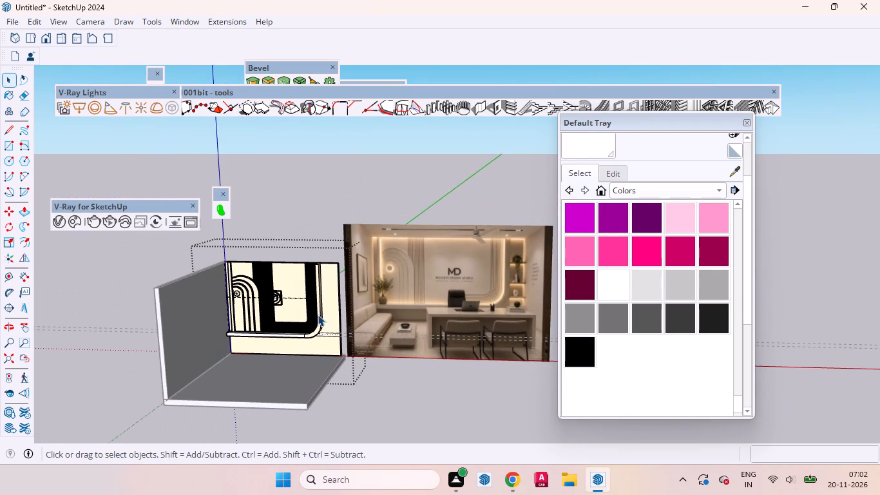
{"action": "middle_click_drag", "start_coordinate": [326, 313], "coordinate": [266, 362]}
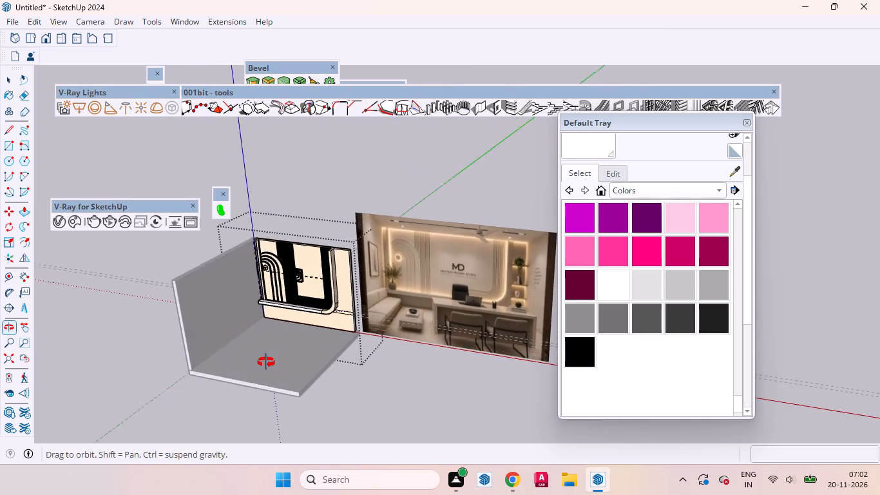
{"action": "middle_click_drag", "start_coordinate": [266, 362], "coordinate": [304, 312]}
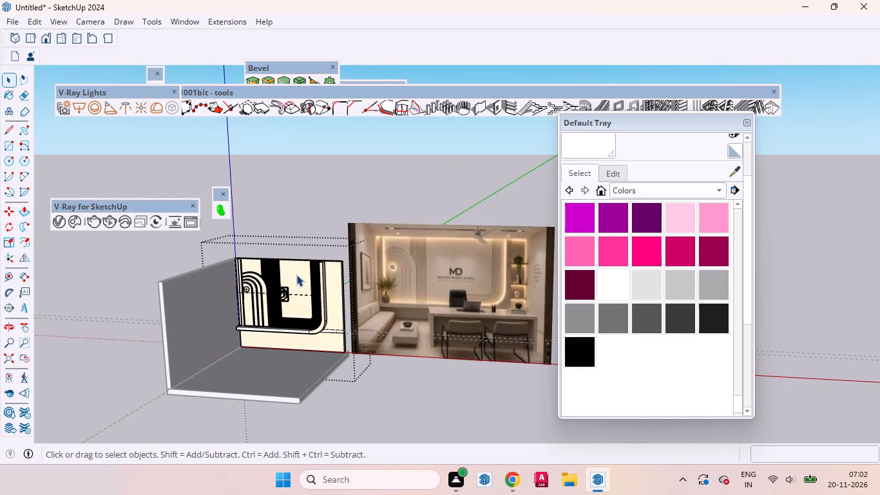
{"action": "scroll", "coordinate": [296, 275], "scroll_direction": "up", "scroll_amount": 3}
{"action": "scroll", "coordinate": [276, 286], "scroll_direction": "down", "scroll_amount": 3}
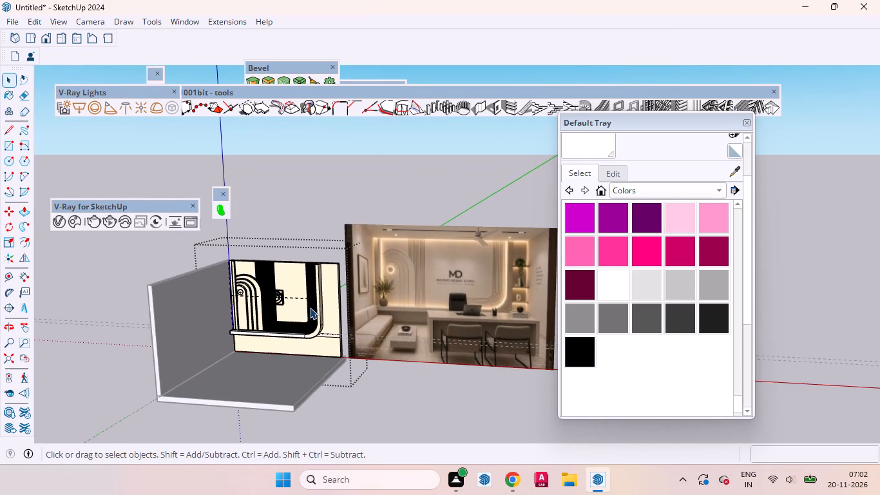
{"action": "middle_click_drag", "start_coordinate": [311, 308], "coordinate": [303, 354]}
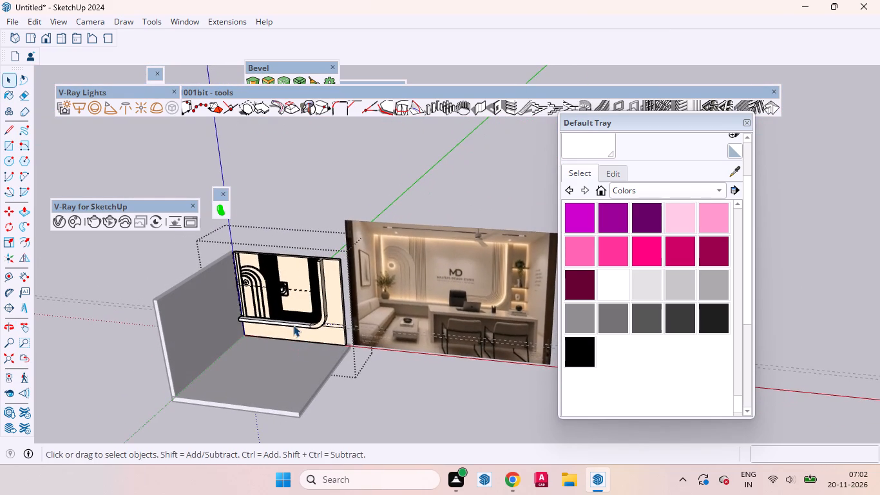
{"action": "scroll", "coordinate": [293, 325], "scroll_direction": "up", "scroll_amount": 3}
{"action": "scroll", "coordinate": [343, 311], "scroll_direction": "up", "scroll_amount": 1}
{"action": "scroll", "coordinate": [301, 324], "scroll_direction": "down", "scroll_amount": 6}
{"action": "scroll", "coordinate": [334, 305], "scroll_direction": "up", "scroll_amount": 2}
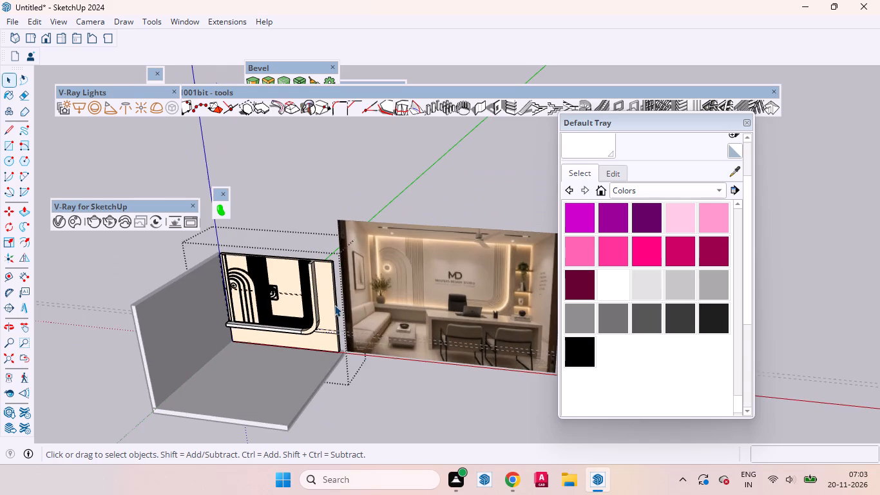
{"action": "scroll", "coordinate": [307, 319], "scroll_direction": "down", "scroll_amount": 3}
{"action": "scroll", "coordinate": [314, 303], "scroll_direction": "up", "scroll_amount": 2}
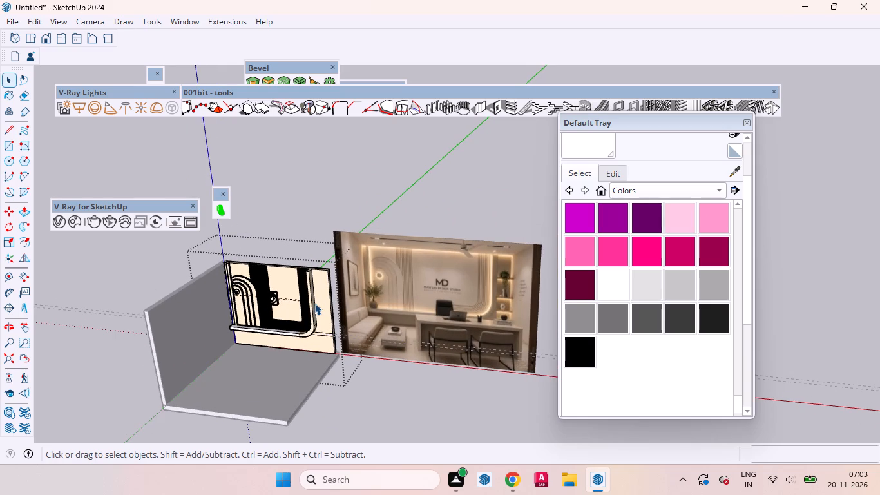
Push/Pull the strip between the ledge's curve and the wall's outer edge out 8", matching the ledge's depth.
{"action": "scroll", "coordinate": [335, 332], "scroll_direction": "up", "scroll_amount": 9}
{"action": "key", "text": "p"}
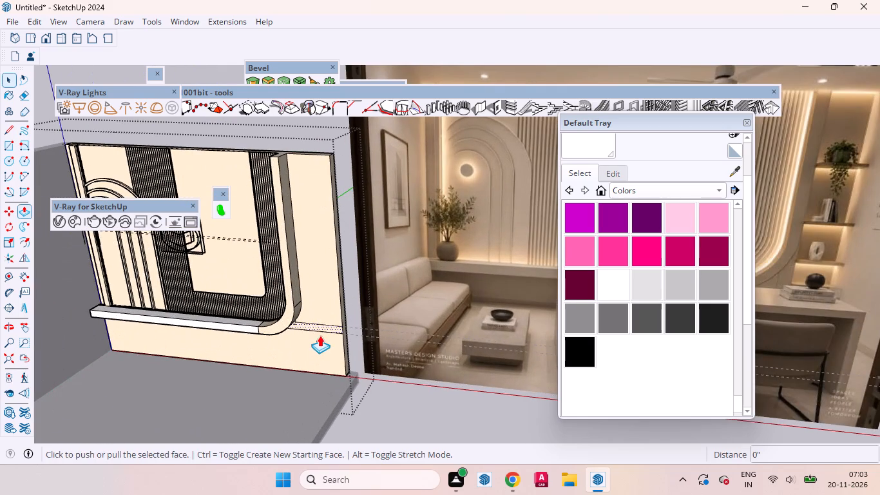
{"action": "scroll", "coordinate": [316, 333], "scroll_direction": "up", "scroll_amount": 6}
{"action": "left_click", "coordinate": [312, 323]}
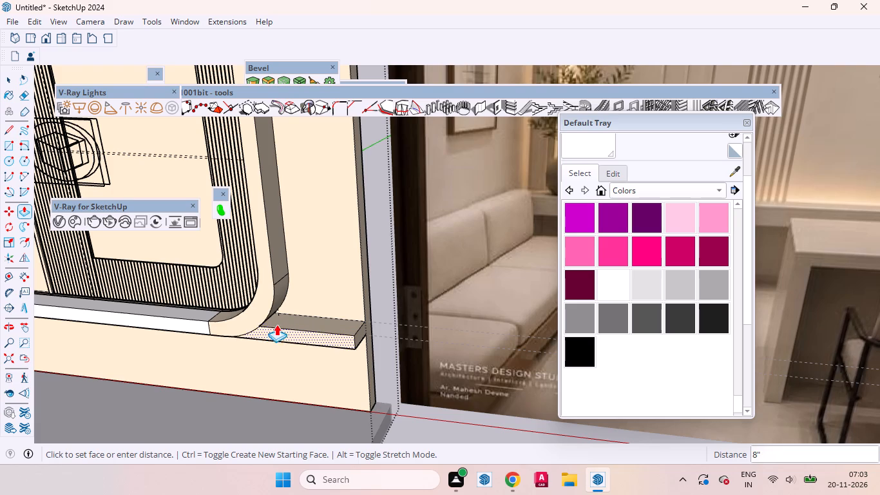
{"action": "left_click", "coordinate": [259, 313]}
{"action": "key", "text": "space"}
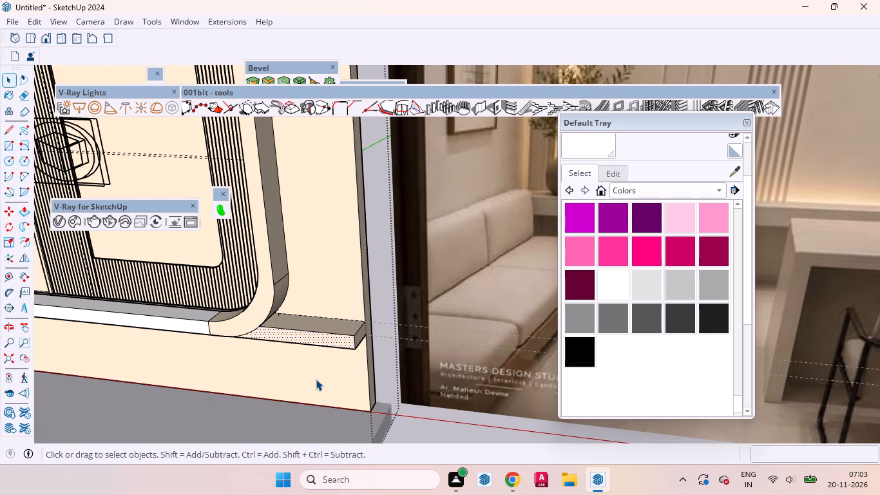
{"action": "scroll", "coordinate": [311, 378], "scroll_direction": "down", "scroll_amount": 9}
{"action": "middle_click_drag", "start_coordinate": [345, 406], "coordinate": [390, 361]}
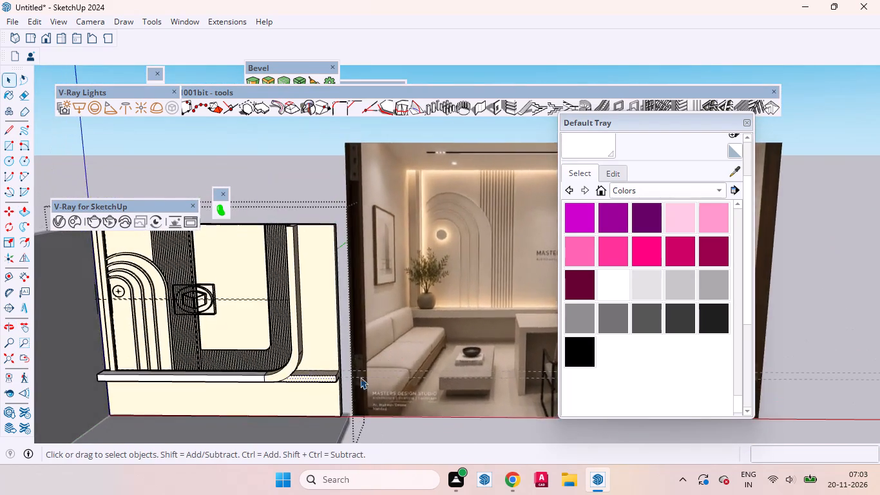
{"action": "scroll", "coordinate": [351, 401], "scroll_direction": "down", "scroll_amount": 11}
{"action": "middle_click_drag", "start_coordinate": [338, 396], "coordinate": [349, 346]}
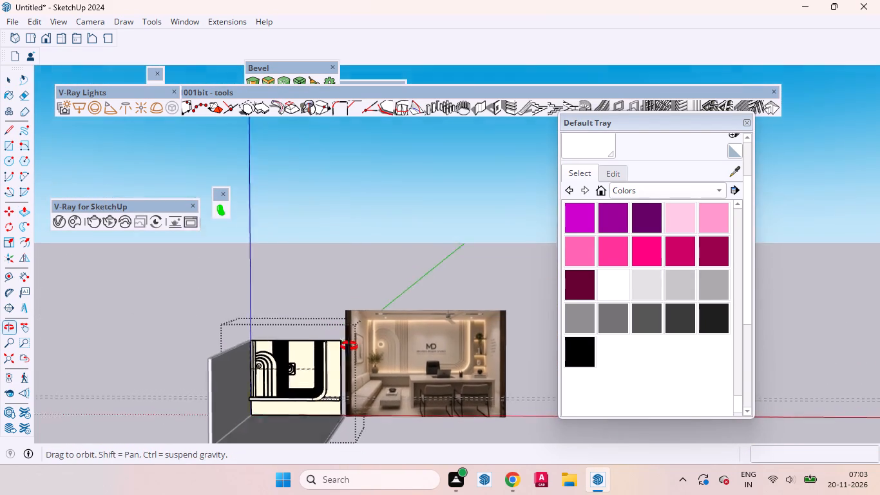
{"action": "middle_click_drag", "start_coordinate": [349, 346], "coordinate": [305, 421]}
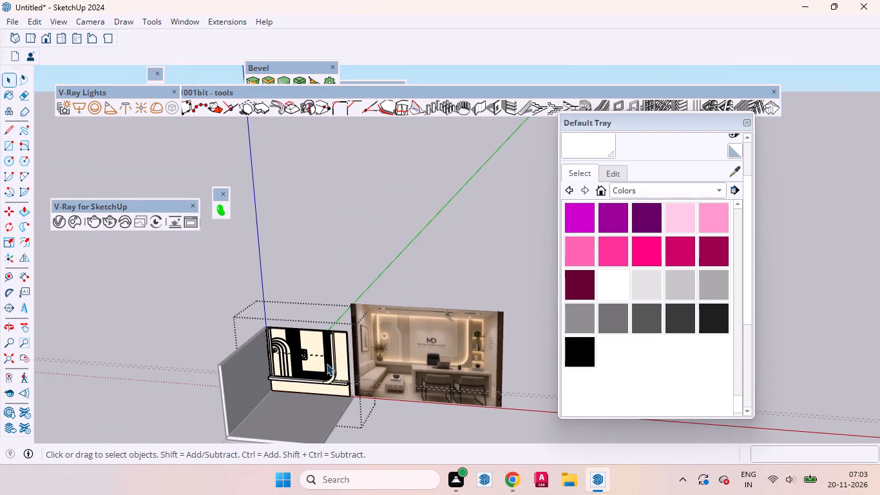
Divide the long vertical edge where the raised curved ledge meets the wall's outer panel into 3 segments.
{"action": "scroll", "coordinate": [327, 363], "scroll_direction": "up", "scroll_amount": 9}
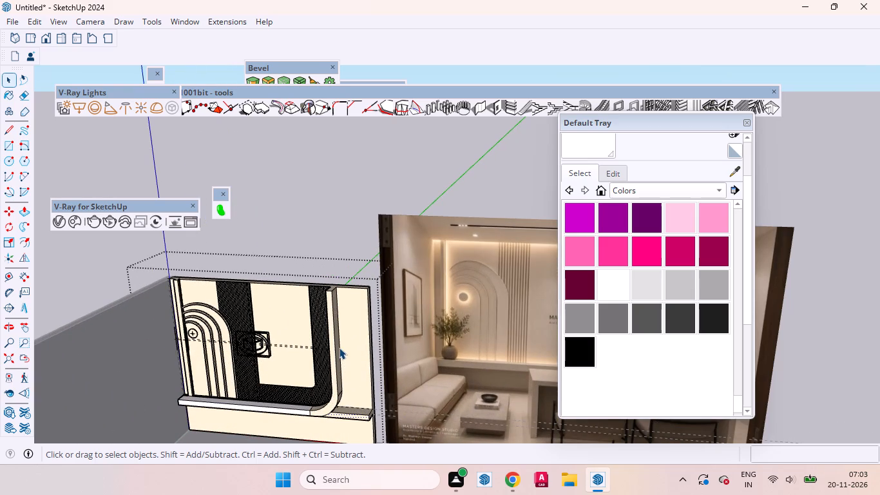
{"action": "left_click", "coordinate": [339, 347]}
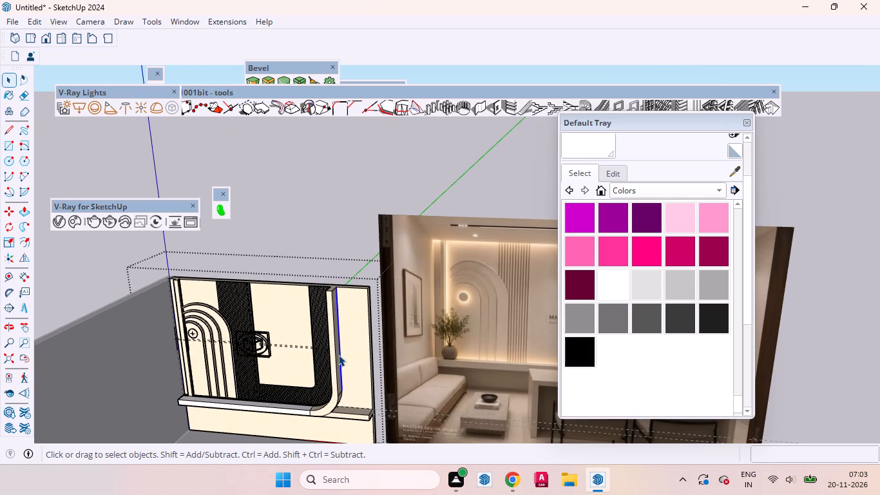
{"action": "right_click", "coordinate": [338, 335]}
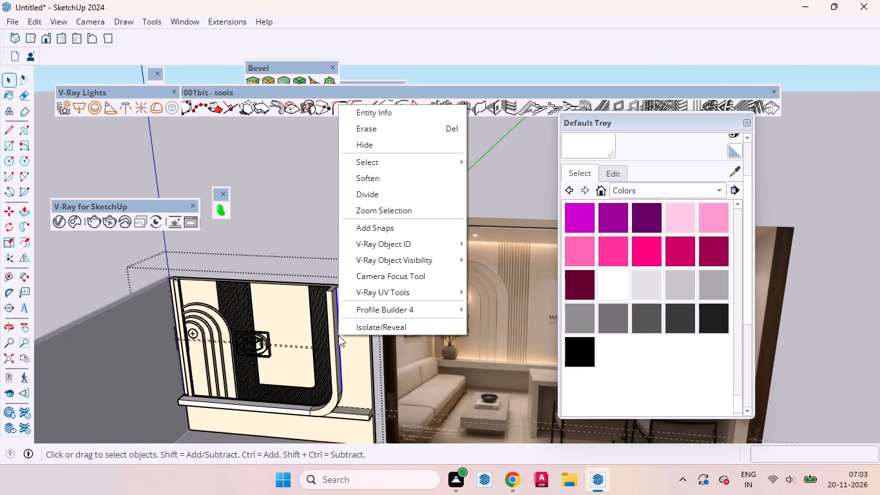
{"action": "left_click", "coordinate": [360, 196]}
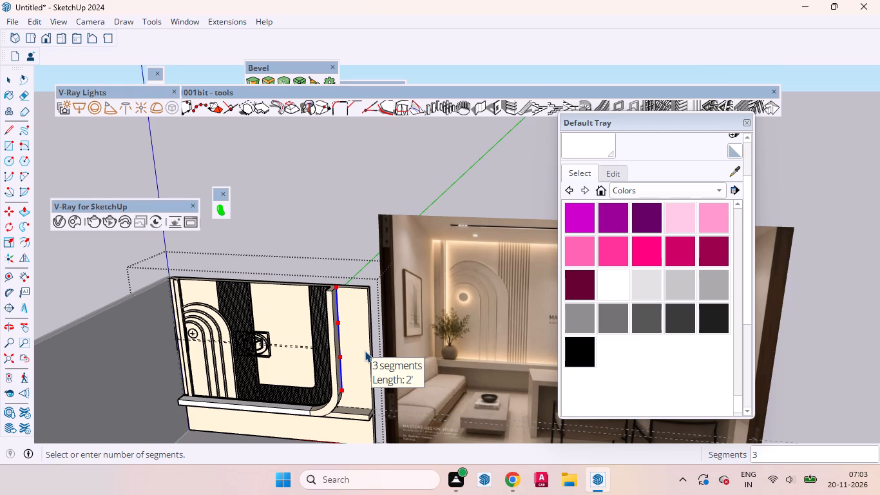
{"action": "left_click", "coordinate": [360, 349]}
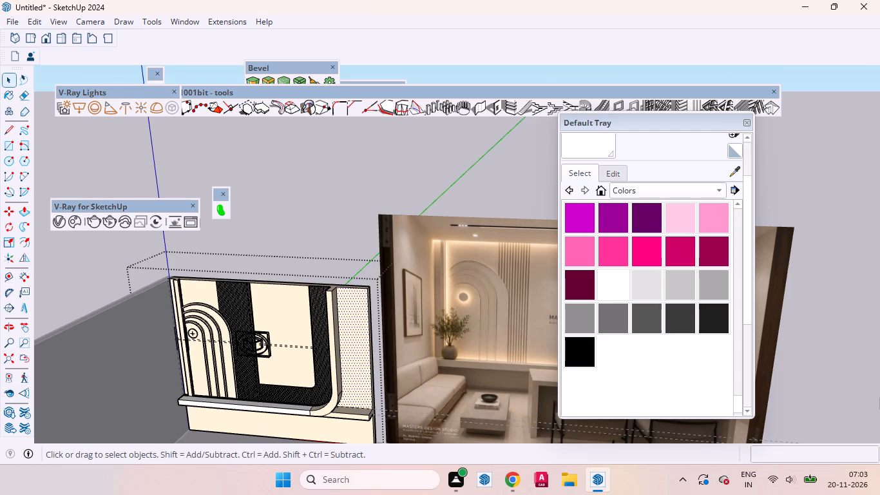
Draw three horizontal lines about 1' 8 3/8" long from the divided edge's lower three points to the wall's outer edge.
{"action": "key", "text": "l"}
{"action": "scroll", "coordinate": [352, 334], "scroll_direction": "up", "scroll_amount": 4}
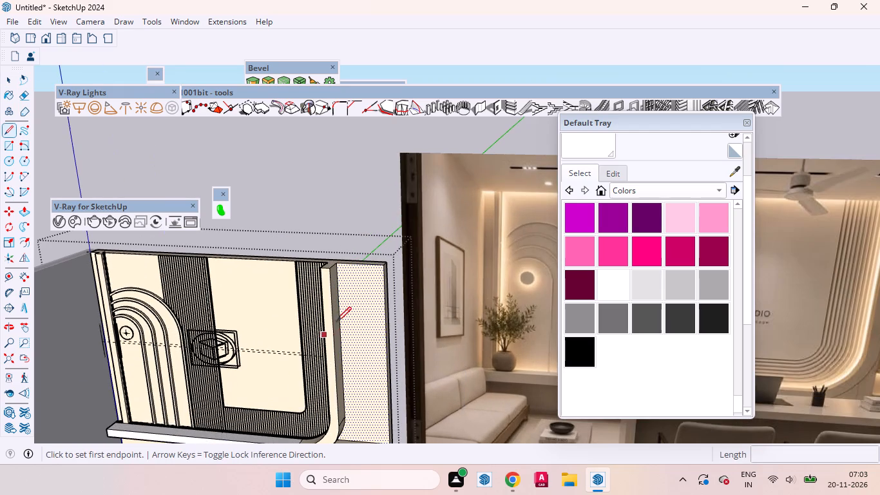
{"action": "left_click", "coordinate": [341, 320]}
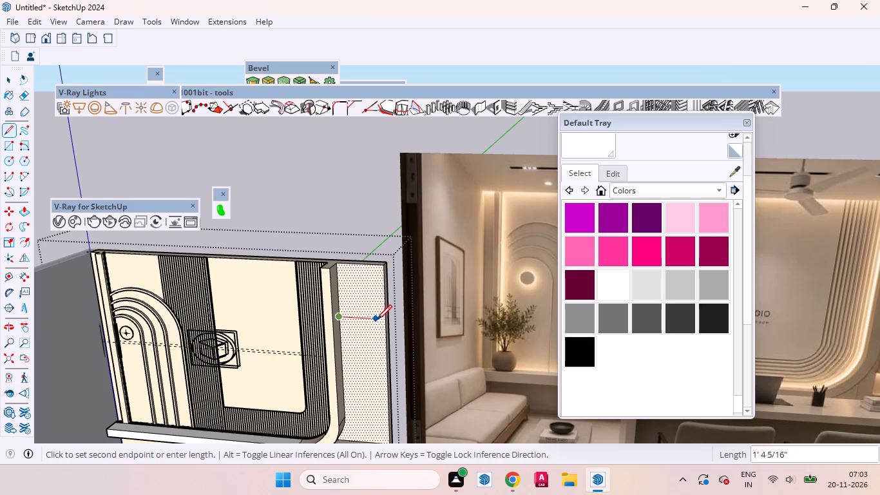
{"action": "left_click", "coordinate": [383, 319]}
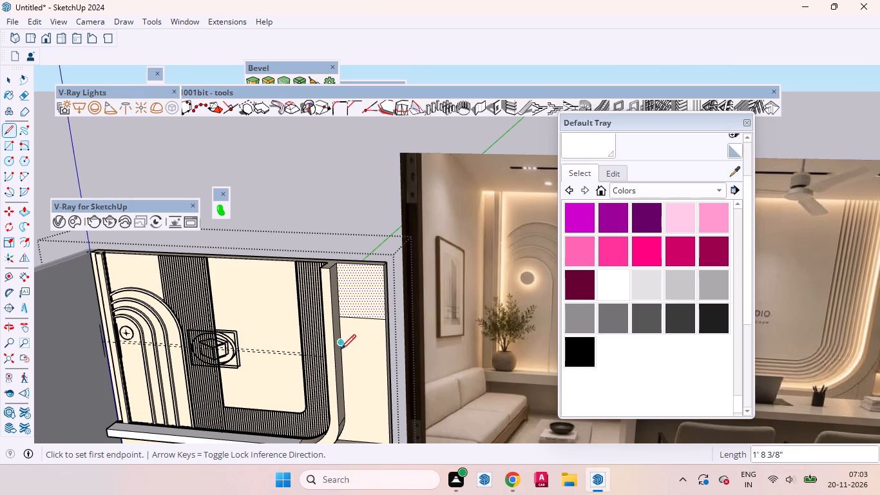
{"action": "left_click", "coordinate": [342, 367]}
{"action": "left_click", "coordinate": [390, 373]}
{"action": "left_click", "coordinate": [347, 414]}
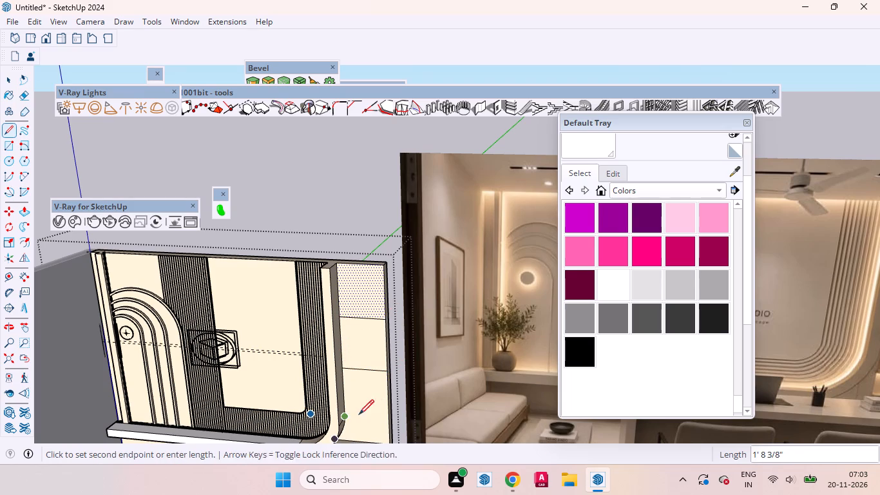
{"action": "left_click", "coordinate": [389, 414]}
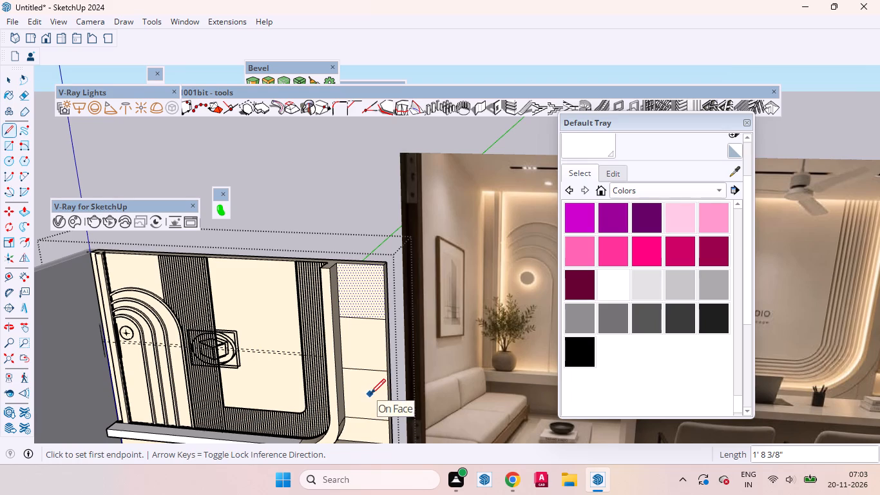
{"action": "key", "text": "space"}
{"action": "left_click", "coordinate": [370, 394]}
Copy the uppermost dividing line 10 mm upward, and copy that new line 20 mm downward to bracket the original.
{"action": "scroll", "coordinate": [357, 338], "scroll_direction": "down", "scroll_amount": 9}
{"action": "middle_click_drag", "start_coordinate": [341, 371], "coordinate": [379, 364]}
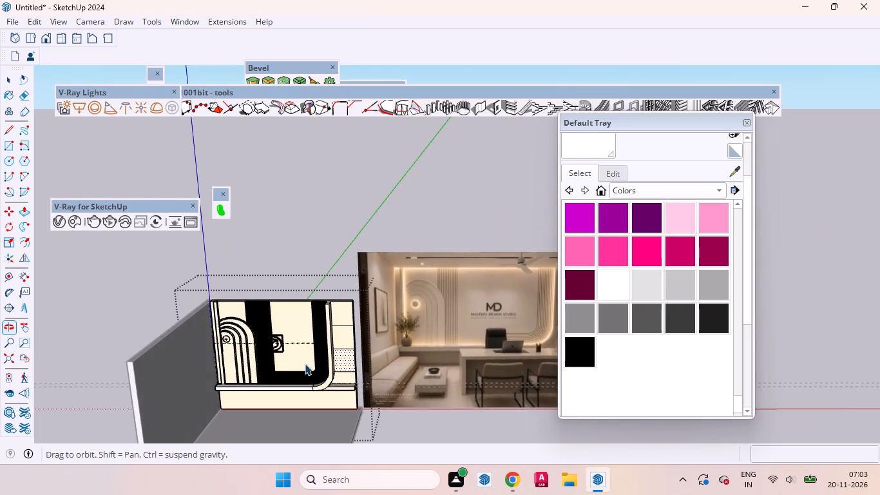
{"action": "scroll", "coordinate": [285, 365], "scroll_direction": "down", "scroll_amount": 7}
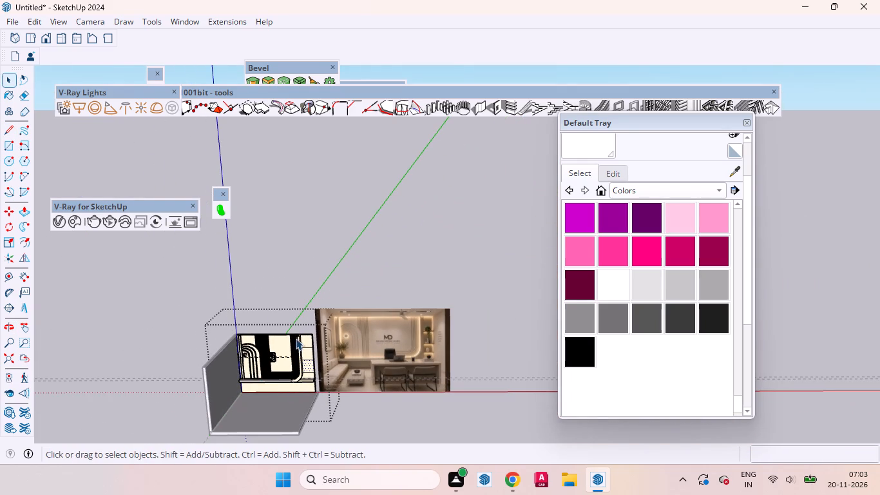
{"action": "scroll", "coordinate": [296, 336], "scroll_direction": "up", "scroll_amount": 10}
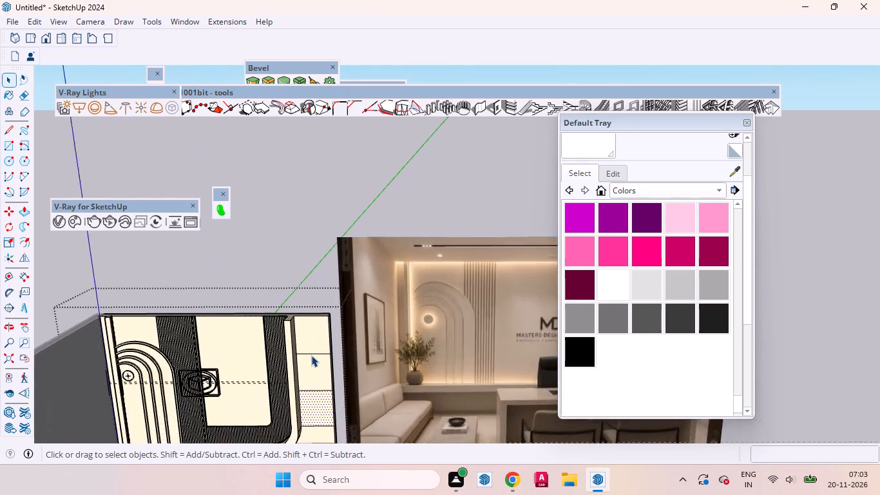
{"action": "scroll", "coordinate": [311, 355], "scroll_direction": "up", "scroll_amount": 2}
{"action": "left_click", "coordinate": [310, 352]}
{"action": "scroll", "coordinate": [309, 351], "scroll_direction": "up", "scroll_amount": 7}
{"action": "middle_click_drag", "start_coordinate": [314, 365], "coordinate": [311, 353]}
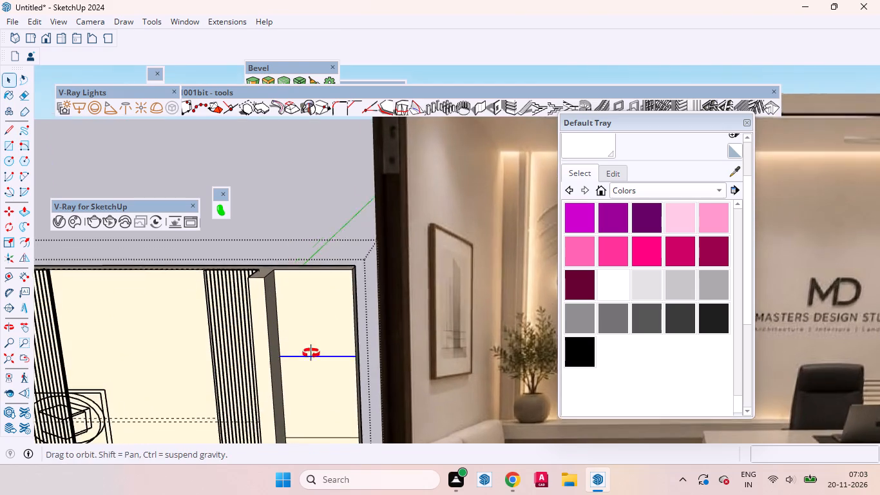
{"action": "middle_click_drag", "start_coordinate": [311, 353], "coordinate": [309, 333]}
{"action": "key", "text": "m"}
{"action": "scroll", "coordinate": [316, 367], "scroll_direction": "up", "scroll_amount": 3}
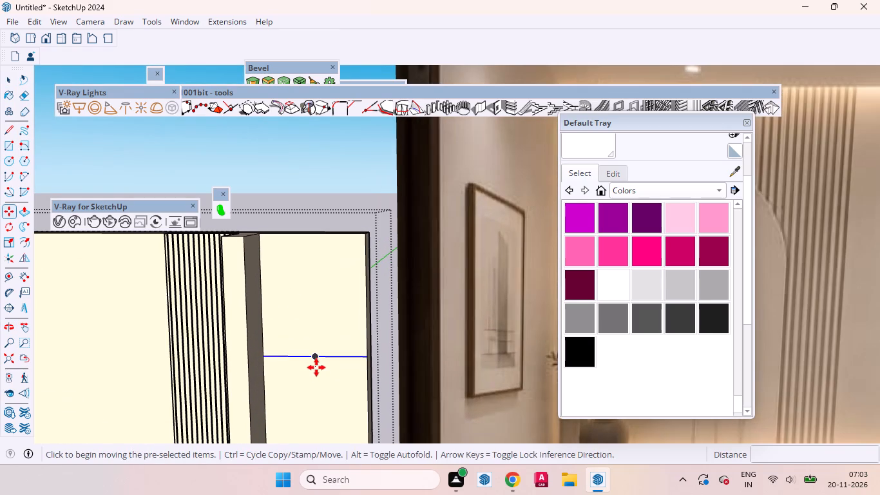
{"action": "left_click", "coordinate": [314, 330]}
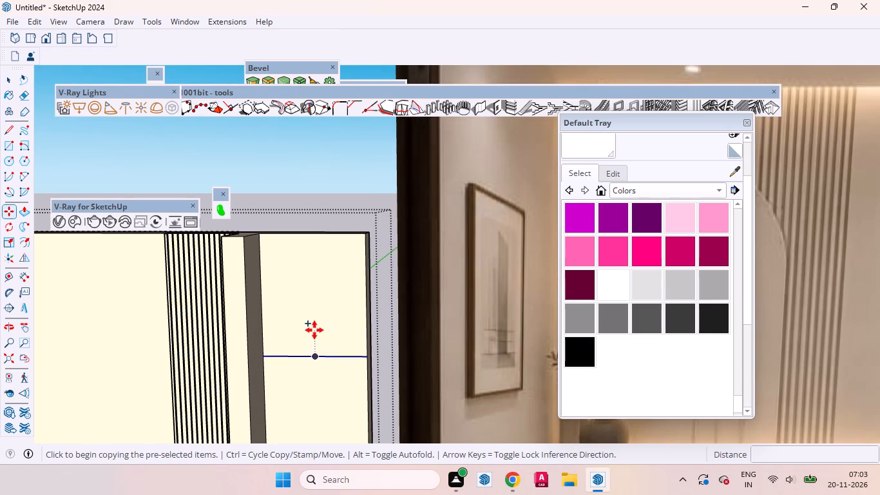
{"action": "type", "text": "10"}
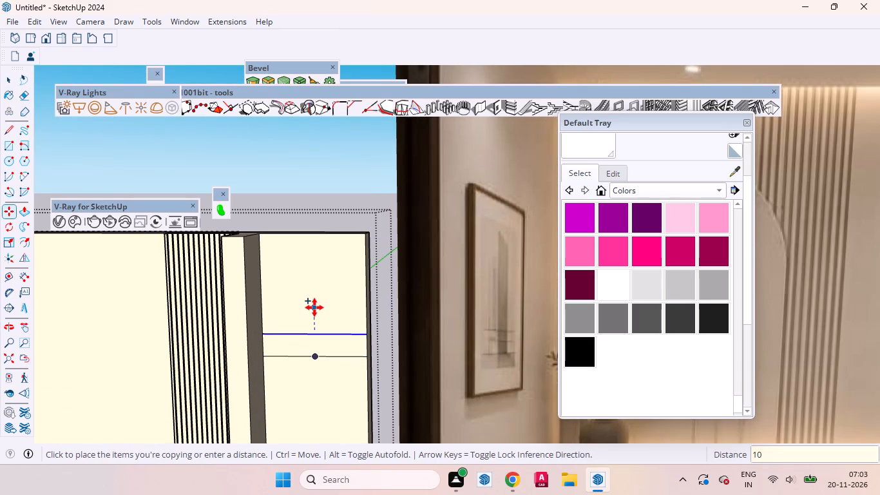
{"action": "key", "text": "m"}
{"action": "key", "text": "m"}
{"action": "key", "text": "Return"}
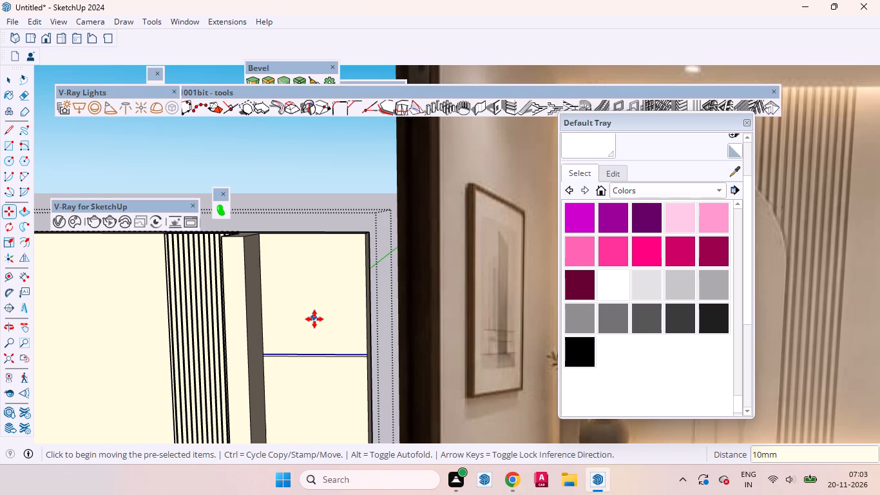
{"action": "left_click", "coordinate": [324, 273]}
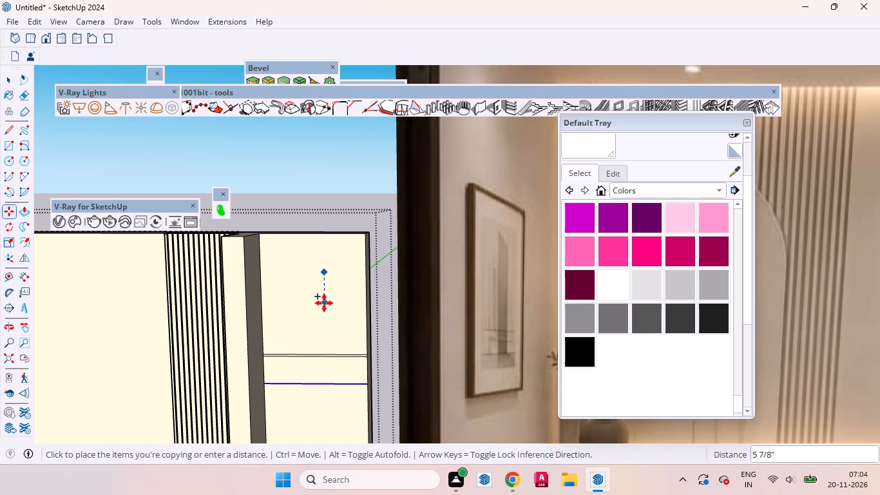
{"action": "type", "text": "20mm"}
{"action": "key", "text": "Return"}
{"action": "key", "text": "space"}
Erase the original middle line between the two offset lines, leaving a single 20 mm strip.
{"action": "scroll", "coordinate": [301, 351], "scroll_direction": "up", "scroll_amount": 5}
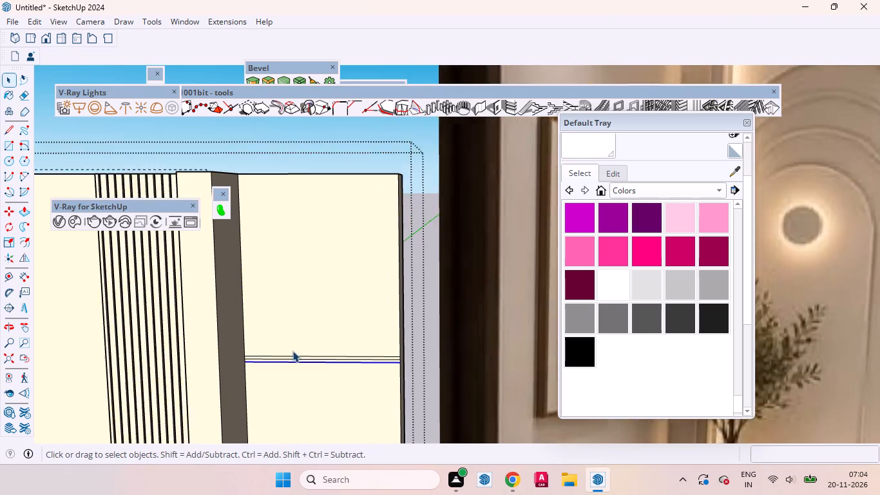
{"action": "scroll", "coordinate": [292, 351], "scroll_direction": "up", "scroll_amount": 6}
{"action": "left_click", "coordinate": [262, 362]}
{"action": "right_click", "coordinate": [262, 362]}
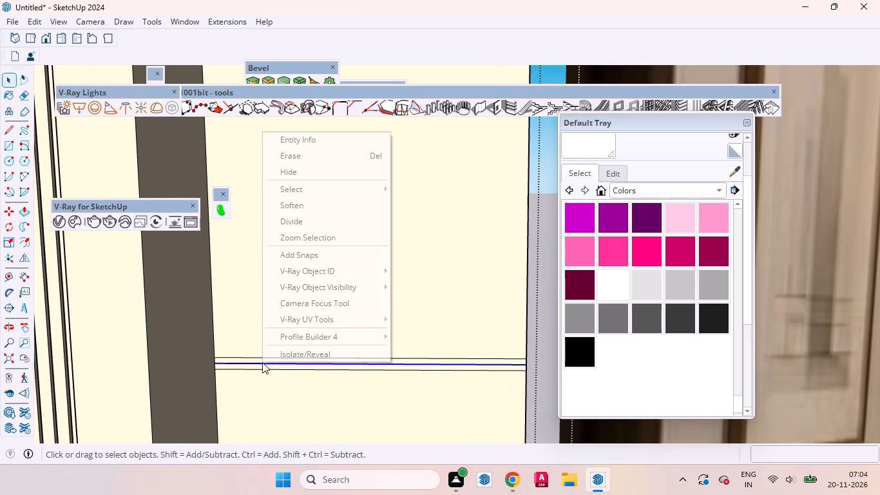
{"action": "left_click", "coordinate": [294, 159]}
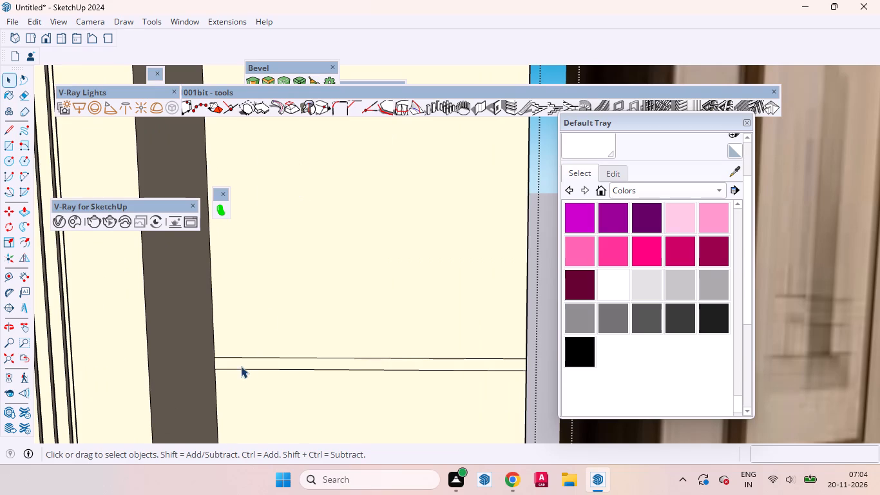
Push/Pull the upper 20 mm strip outward by the previous extrusion distance to form a shelf at the ledge's depth.
{"action": "left_click", "coordinate": [251, 365]}
{"action": "key", "text": "p"}
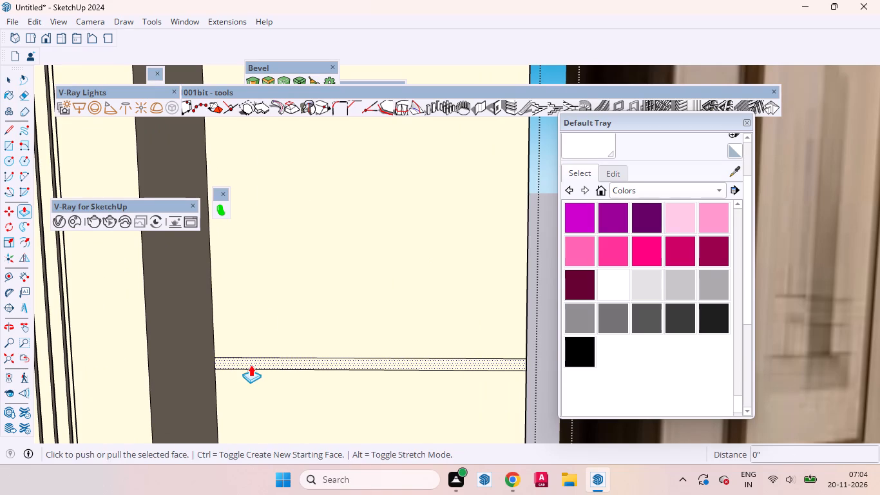
{"action": "double_click", "coordinate": [251, 365]}
{"action": "key", "text": "space"}
Copy the second dividing line below the new shelf 10 mm upward, and copy that new line 20 mm downward.
{"action": "scroll", "coordinate": [251, 349], "scroll_direction": "down", "scroll_amount": 4}
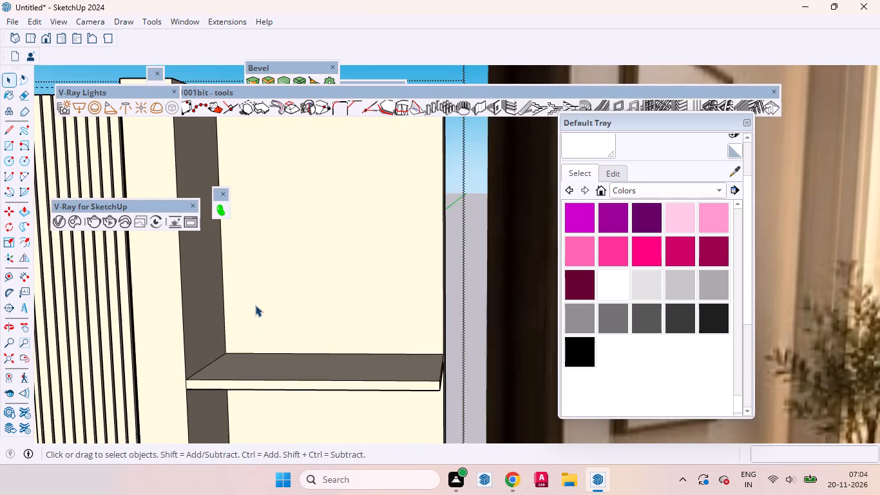
{"action": "scroll", "coordinate": [256, 296], "scroll_direction": "up", "scroll_amount": 1}
{"action": "scroll", "coordinate": [256, 296], "scroll_direction": "down", "scroll_amount": 1}
{"action": "scroll", "coordinate": [257, 296], "scroll_direction": "up", "scroll_amount": 1}
{"action": "scroll", "coordinate": [258, 294], "scroll_direction": "down", "scroll_amount": 20}
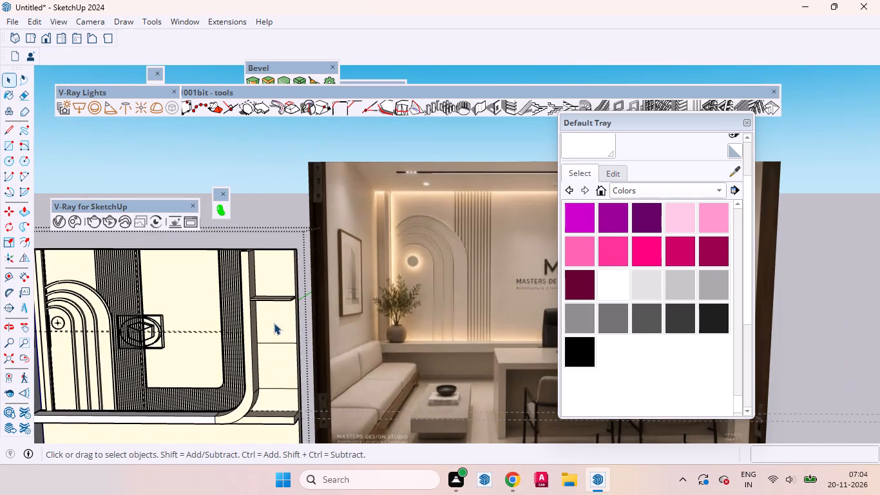
{"action": "scroll", "coordinate": [273, 351], "scroll_direction": "up", "scroll_amount": 6}
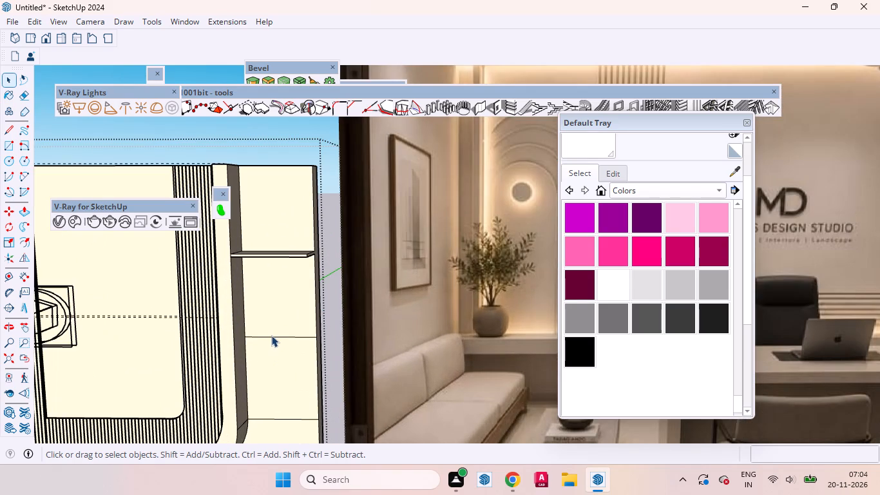
{"action": "left_click", "coordinate": [271, 335]}
{"action": "key", "text": "m"}
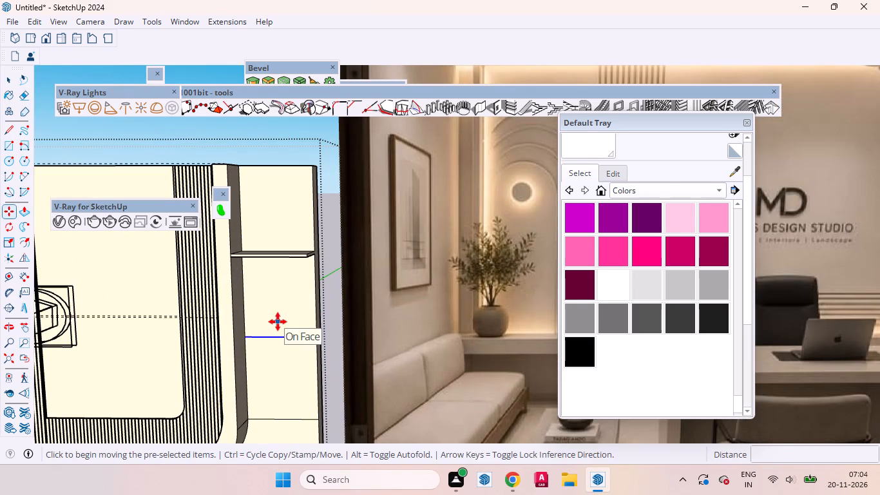
{"action": "left_click", "coordinate": [277, 325]}
{"action": "type", "text": "10mm"}
{"action": "key", "text": "Return"}
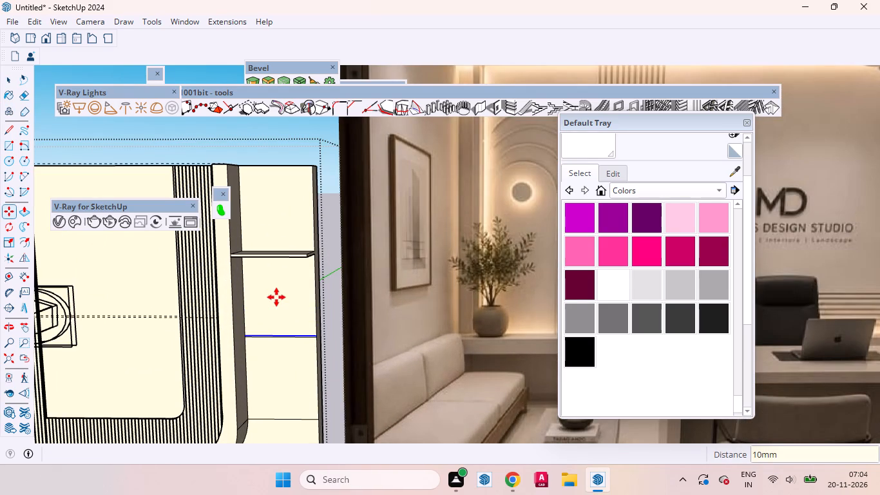
{"action": "left_click", "coordinate": [276, 294]}
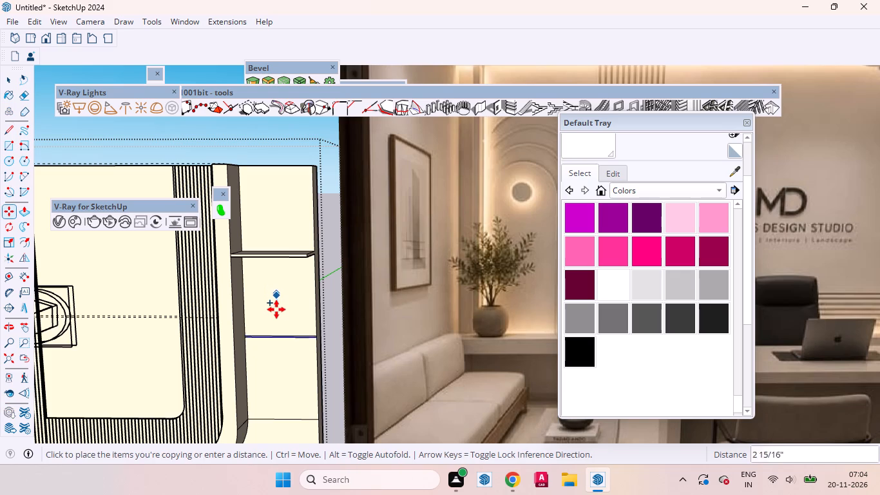
{"action": "type", "text": "20mm"}
{"action": "key", "text": "Return"}
{"action": "key", "text": "space"}
Erase the original middle line from the second set of three lines, leaving one 20 mm strip.
{"action": "left_click", "coordinate": [274, 352]}
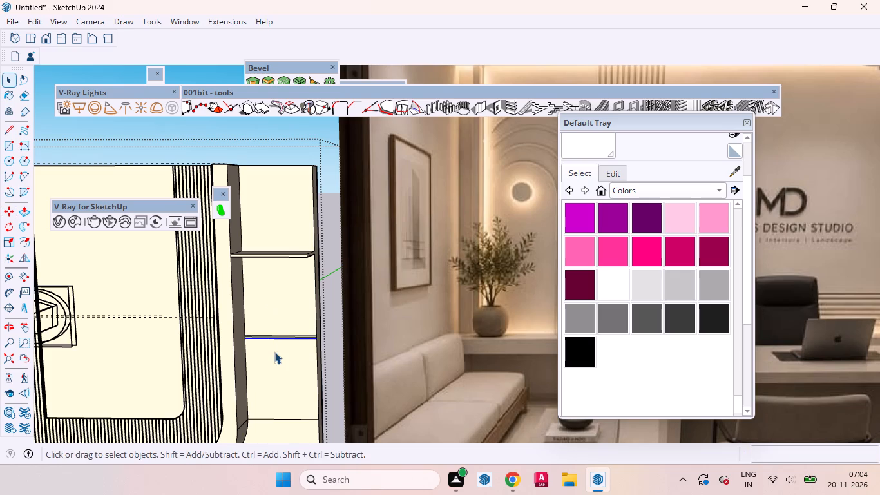
{"action": "scroll", "coordinate": [249, 342], "scroll_direction": "up", "scroll_amount": 10}
{"action": "left_click", "coordinate": [260, 331]}
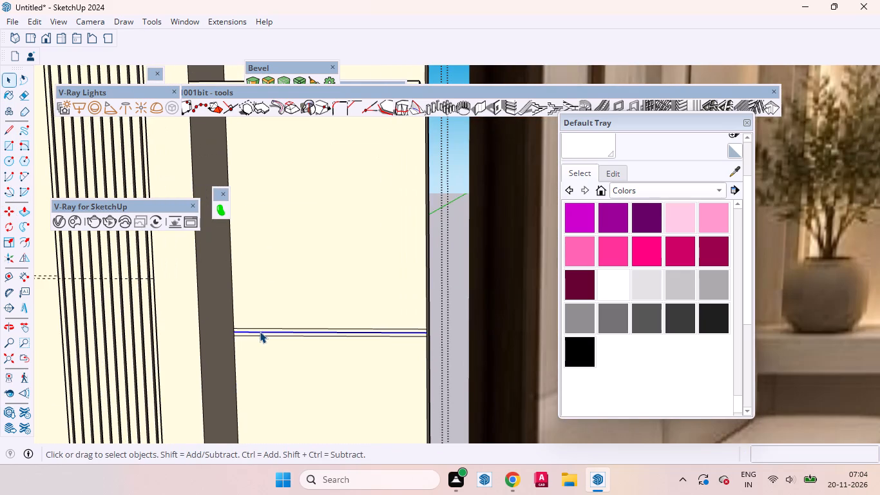
{"action": "right_click", "coordinate": [260, 331]}
{"action": "left_click", "coordinate": [292, 126]}
Push/Pull the second 20 mm strip outward by the same distance as the upper shelf.
{"action": "left_click", "coordinate": [264, 333]}
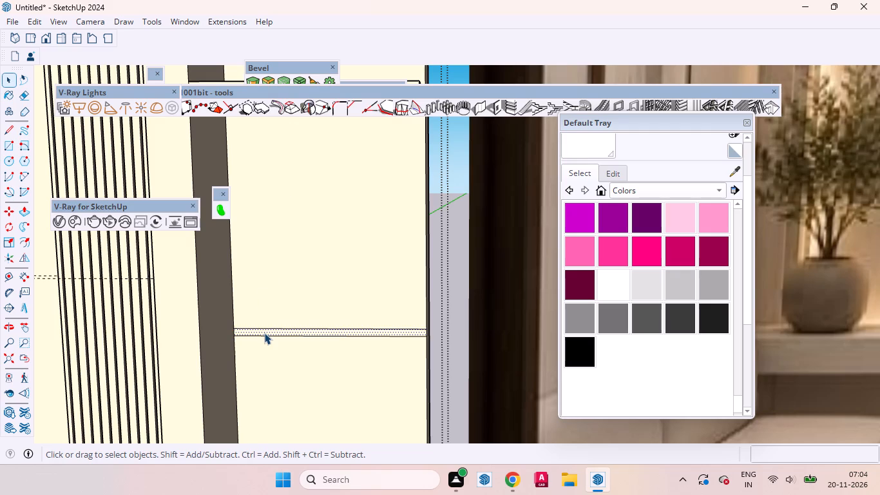
{"action": "key", "text": "p"}
{"action": "double_click", "coordinate": [264, 333]}
{"action": "key", "text": "space"}
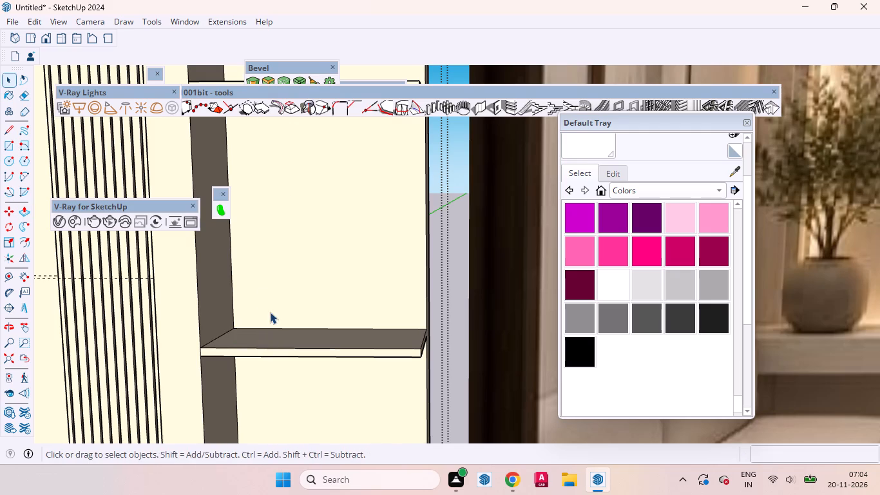
Copy the lowest dividing line in the shelf niche 20 mm upward to mark out the third shelf strip.
{"action": "scroll", "coordinate": [269, 312], "scroll_direction": "down", "scroll_amount": 11}
{"action": "scroll", "coordinate": [269, 438], "scroll_direction": "up", "scroll_amount": 3}
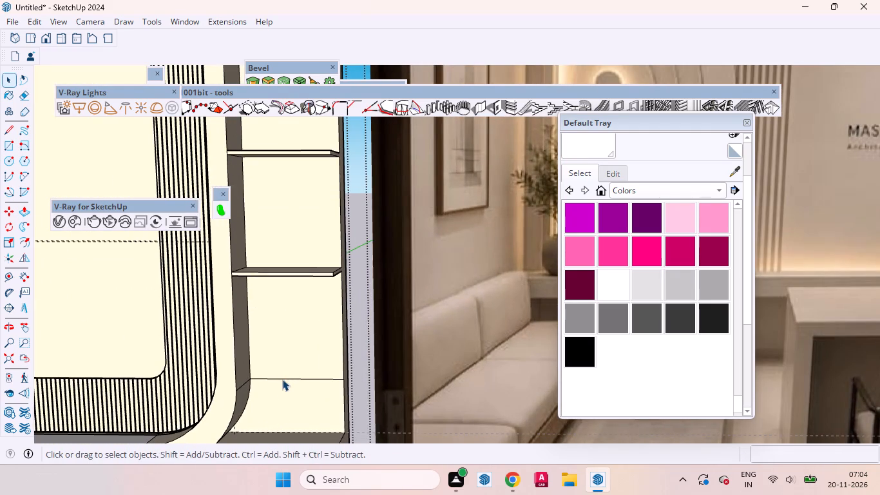
{"action": "left_click", "coordinate": [282, 380]}
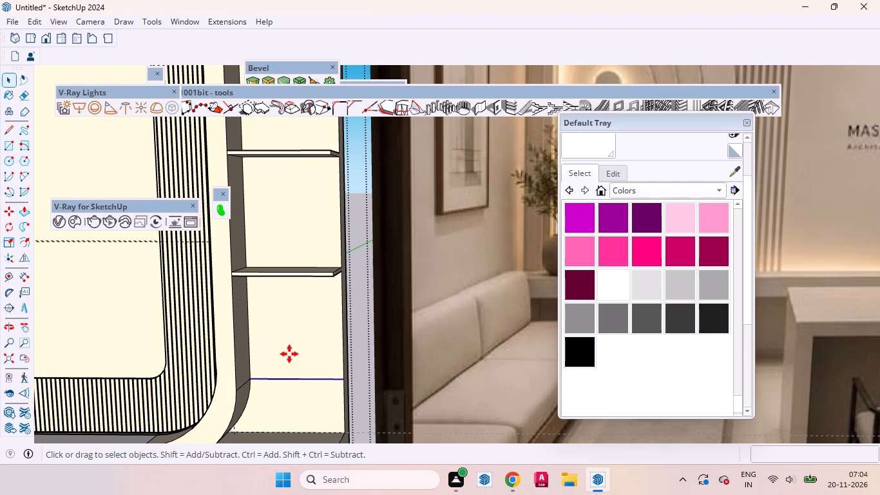
{"action": "key", "text": "m"}
{"action": "left_click", "coordinate": [289, 348]}
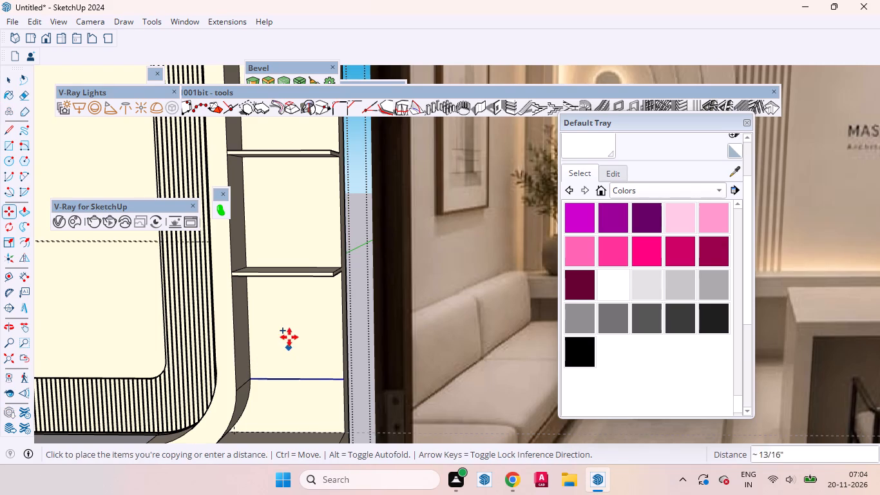
{"action": "type", "text": "20mm"}
{"action": "key", "text": "Return"}
{"action": "key", "text": "space"}
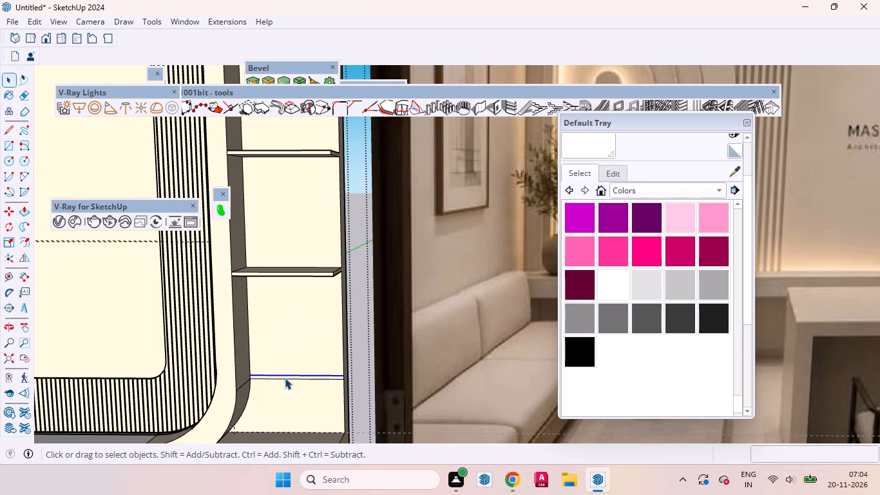
Push/Pull the third 20 mm strip outward by the same distance as the two shelves above.
{"action": "left_click", "coordinate": [293, 347]}
{"action": "scroll", "coordinate": [265, 373], "scroll_direction": "up", "scroll_amount": 12}
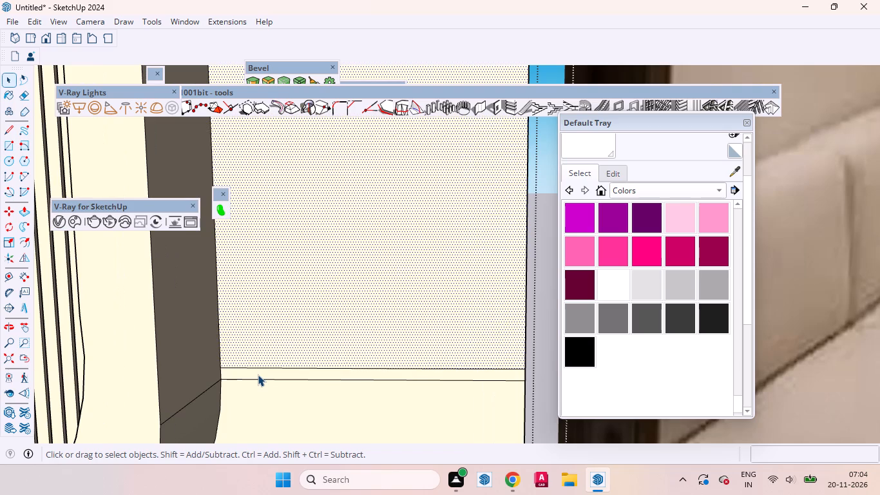
{"action": "left_click", "coordinate": [258, 374]}
{"action": "key", "text": "p"}
{"action": "double_click", "coordinate": [258, 374]}
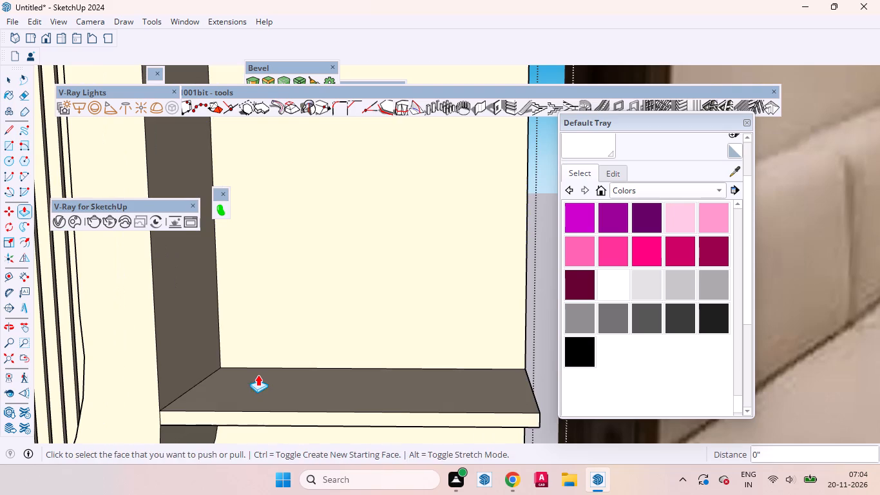
{"action": "key", "text": "space"}
Examine the whole feature wall from several views and compare it with the reference image's logo wall and shelves.
{"action": "scroll", "coordinate": [265, 358], "scroll_direction": "down", "scroll_amount": 7}
{"action": "scroll", "coordinate": [272, 366], "scroll_direction": "up", "scroll_amount": 1}
{"action": "scroll", "coordinate": [274, 367], "scroll_direction": "down", "scroll_amount": 18}
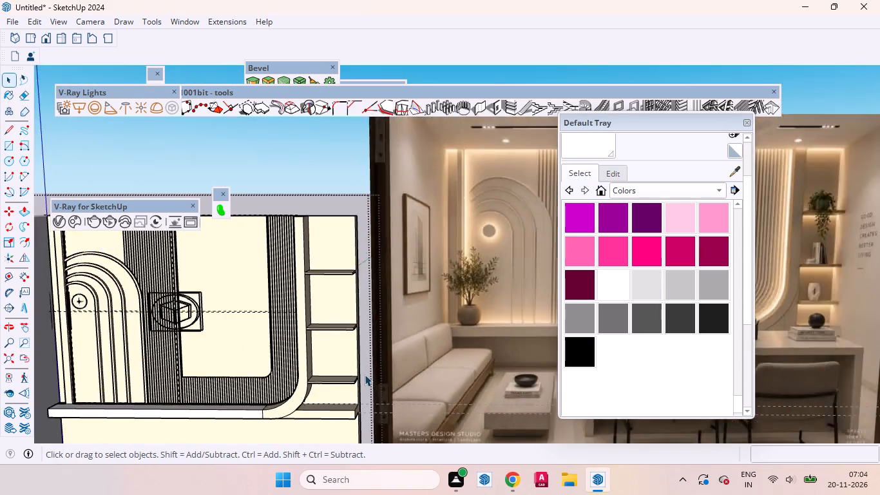
{"action": "scroll", "coordinate": [365, 374], "scroll_direction": "down", "scroll_amount": 4}
{"action": "middle_click_drag", "start_coordinate": [345, 378], "coordinate": [238, 427]}
{"action": "scroll", "coordinate": [437, 376], "scroll_direction": "down", "scroll_amount": 3}
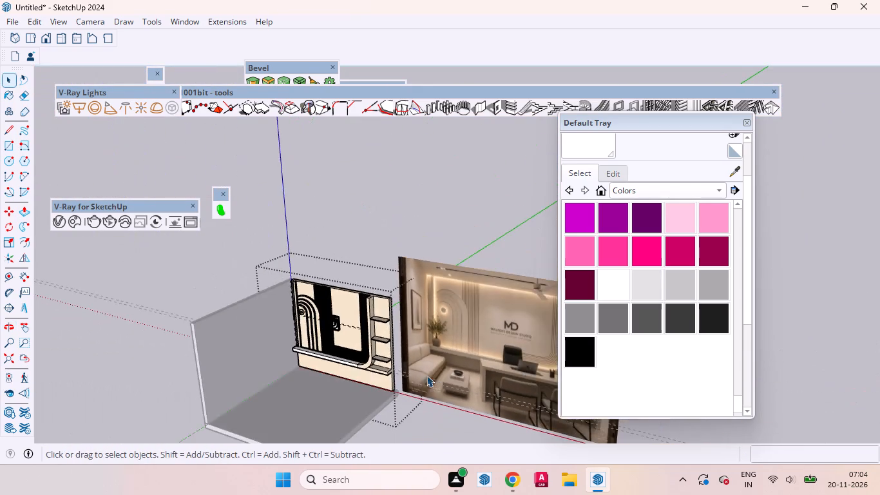
{"action": "scroll", "coordinate": [426, 375], "scroll_direction": "down", "scroll_amount": 9}
{"action": "left_click", "coordinate": [438, 401]}
{"action": "middle_click_drag", "start_coordinate": [368, 394], "coordinate": [521, 311]}
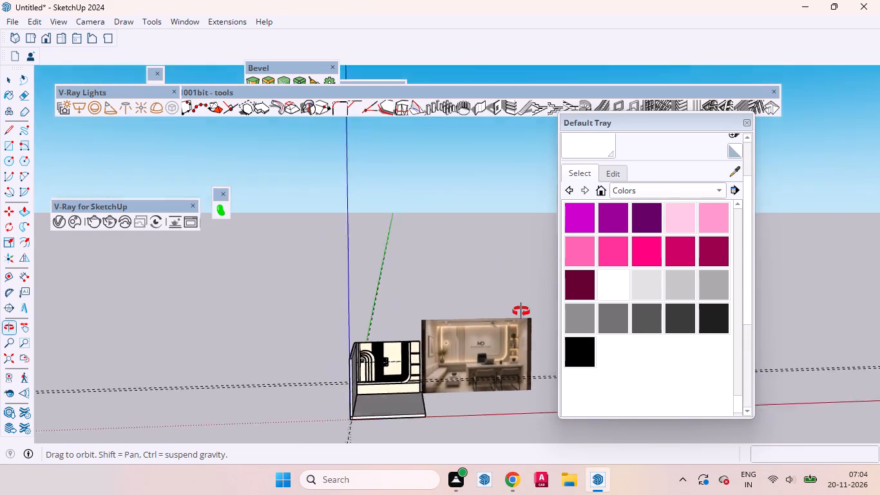
{"action": "middle_click_drag", "start_coordinate": [521, 311], "coordinate": [435, 304]}
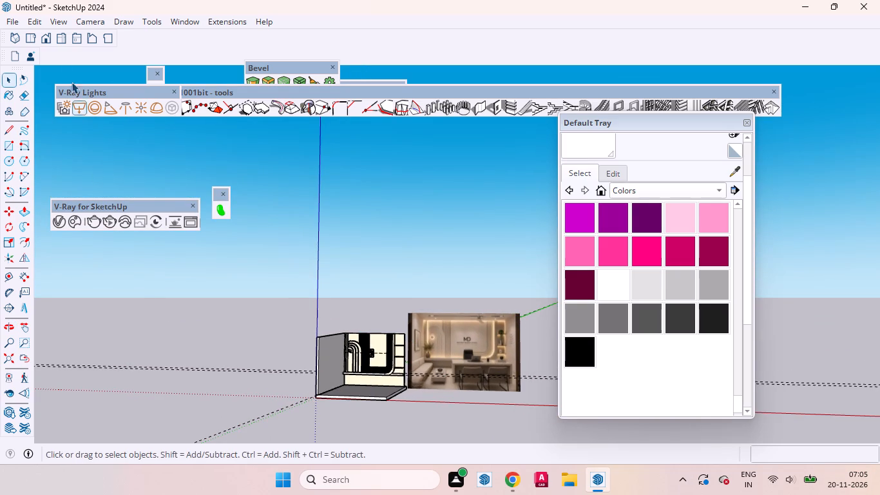
{"action": "left_click", "coordinate": [53, 38]}
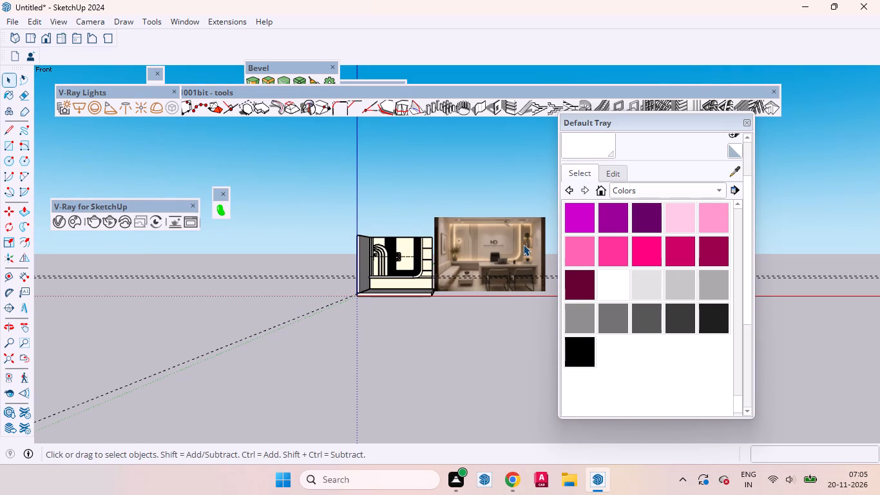
{"action": "scroll", "coordinate": [543, 212], "scroll_direction": "up", "scroll_amount": 9}
{"action": "scroll", "coordinate": [502, 251], "scroll_direction": "down", "scroll_amount": 3}
{"action": "scroll", "coordinate": [272, 335], "scroll_direction": "up", "scroll_amount": 11}
{"action": "middle_click_drag", "start_coordinate": [321, 332], "coordinate": [343, 356]}
{"action": "scroll", "coordinate": [313, 342], "scroll_direction": "down", "scroll_amount": 10}
{"action": "scroll", "coordinate": [488, 274], "scroll_direction": "up", "scroll_amount": 1}
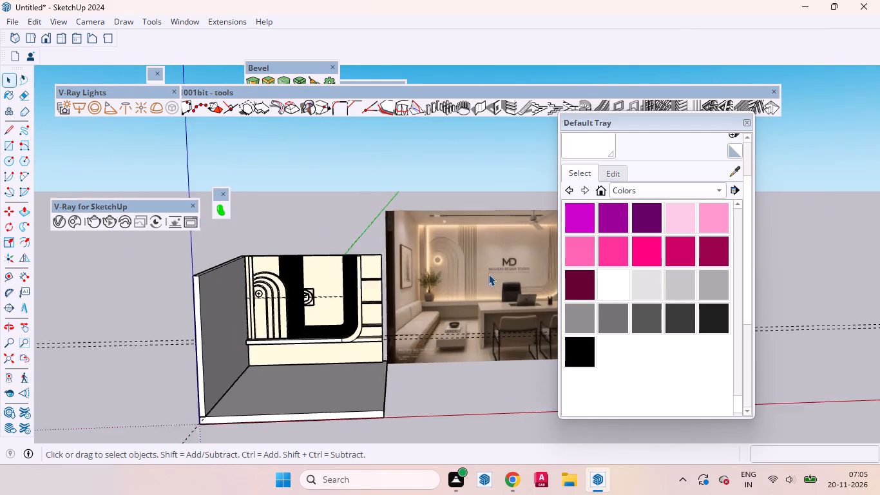
{"action": "scroll", "coordinate": [488, 274], "scroll_direction": "up", "scroll_amount": 13}
{"action": "scroll", "coordinate": [533, 247], "scroll_direction": "up", "scroll_amount": 3}
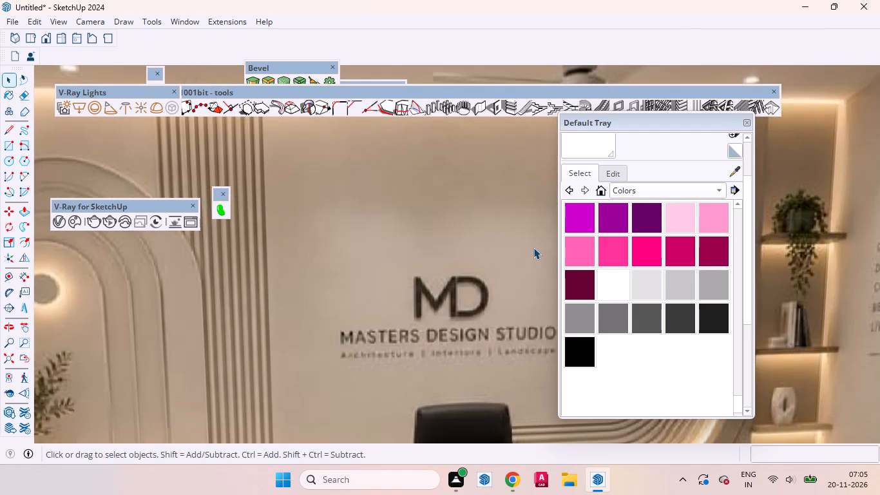
{"action": "scroll", "coordinate": [481, 252], "scroll_direction": "down", "scroll_amount": 3}
{"action": "scroll", "coordinate": [481, 252], "scroll_direction": "up", "scroll_amount": 1}
{"action": "scroll", "coordinate": [486, 257], "scroll_direction": "down", "scroll_amount": 13}
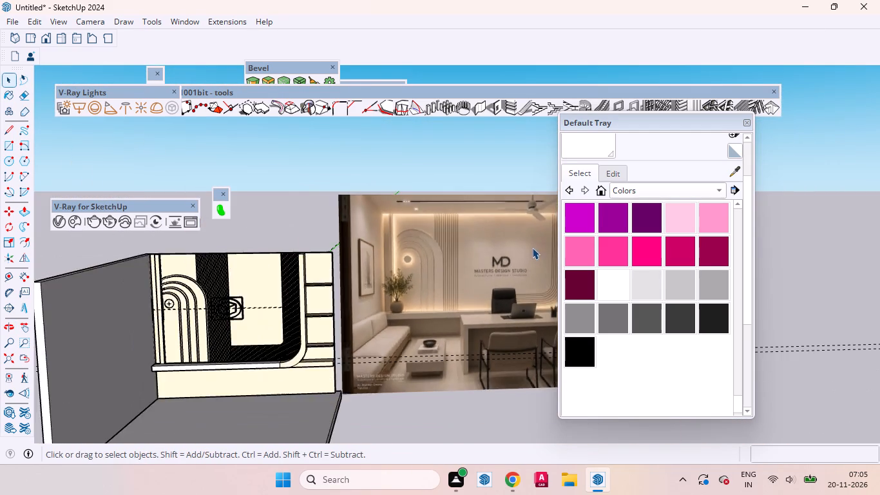
{"action": "scroll", "coordinate": [532, 247], "scroll_direction": "down", "scroll_amount": 7}
{"action": "scroll", "coordinate": [316, 278], "scroll_direction": "up", "scroll_amount": 2}
{"action": "scroll", "coordinate": [426, 263], "scroll_direction": "up", "scroll_amount": 2}
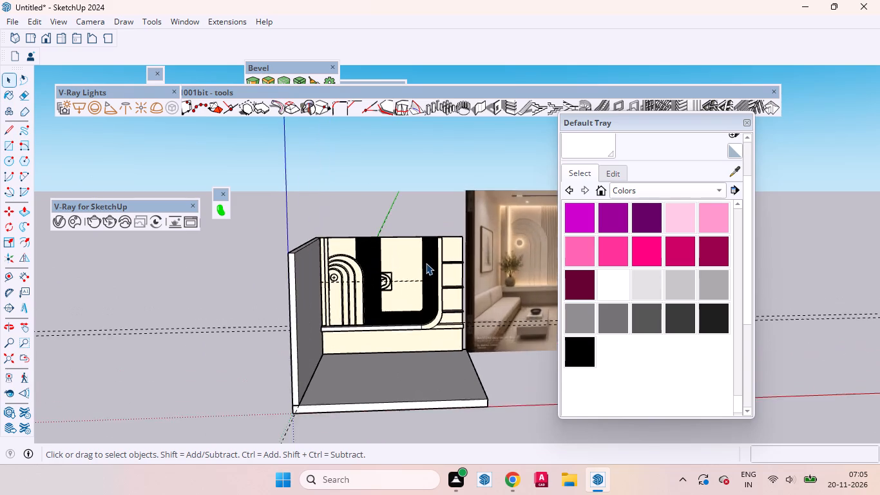
{"action": "scroll", "coordinate": [426, 263], "scroll_direction": "up", "scroll_amount": 7}
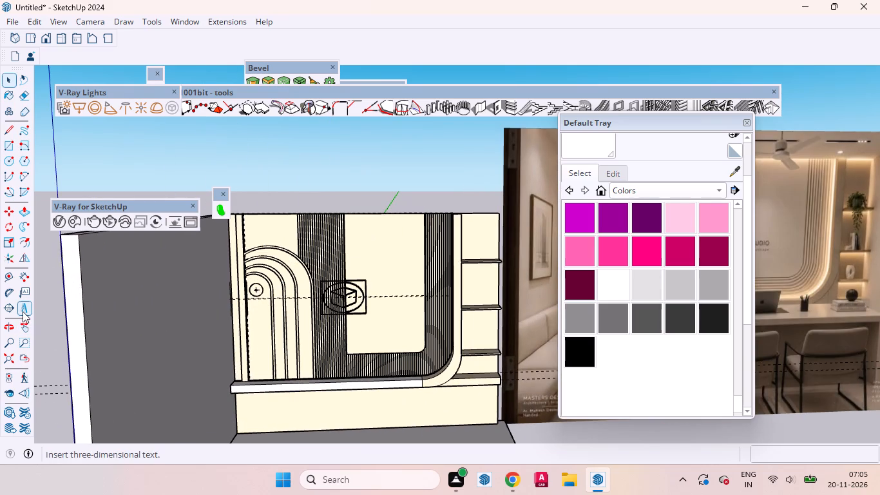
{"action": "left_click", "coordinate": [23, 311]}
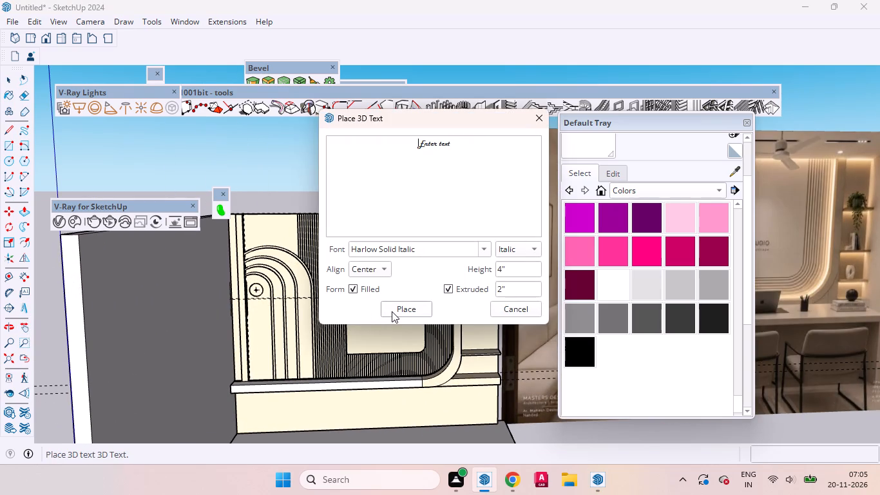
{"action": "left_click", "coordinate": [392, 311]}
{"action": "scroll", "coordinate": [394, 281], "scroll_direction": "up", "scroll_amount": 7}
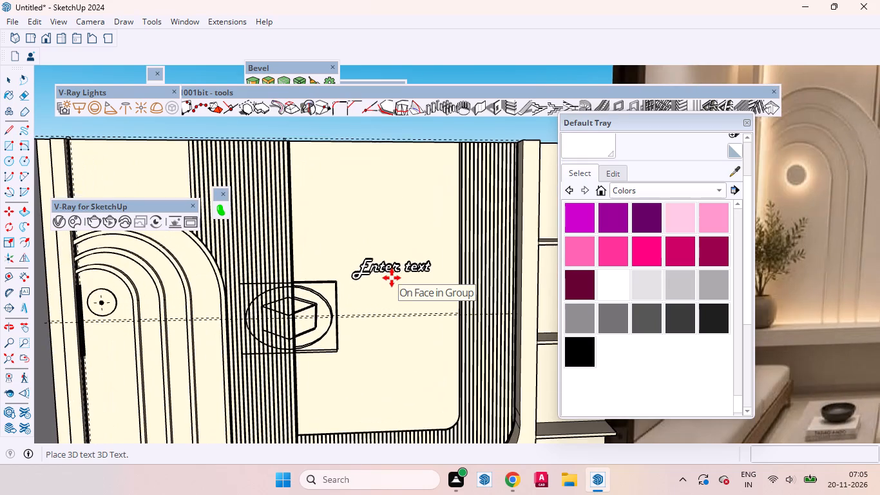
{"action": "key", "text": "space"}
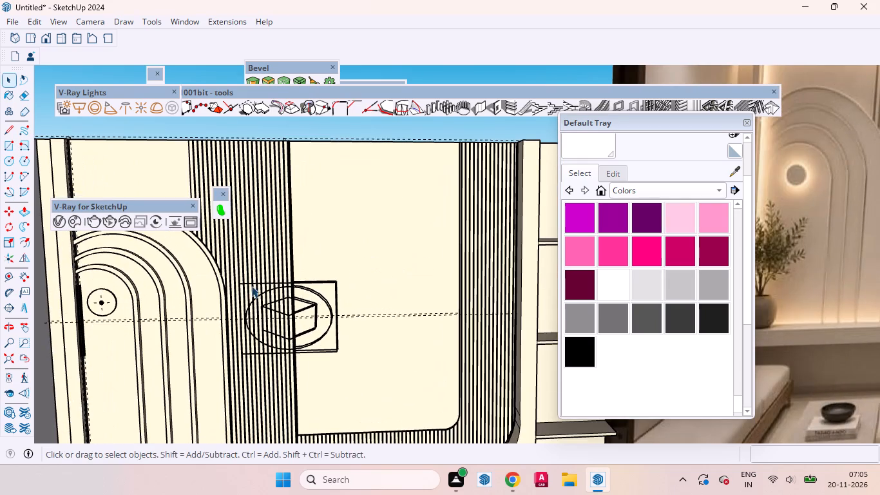
Place the 3D text "MD" in the Impact font on the plain wall panel inside the fluted border, above the horizontal guide line.
{"action": "left_click", "coordinate": [28, 306]}
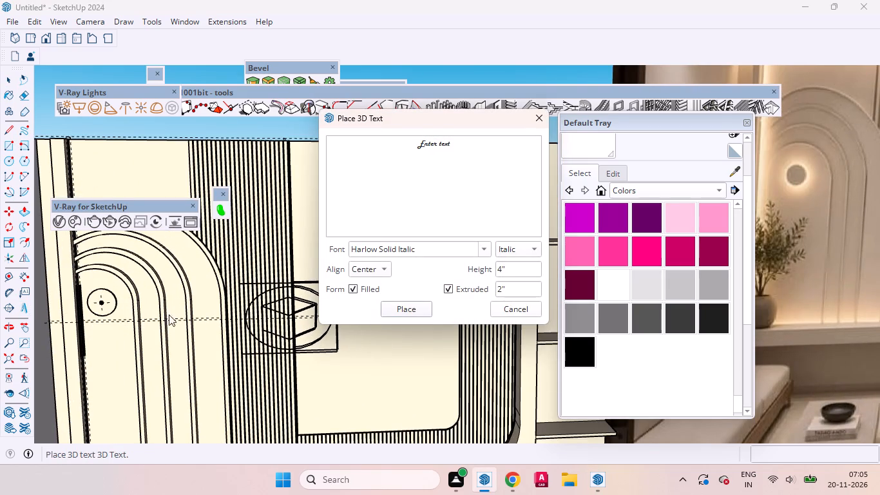
{"action": "left_click", "coordinate": [464, 148]}
{"action": "key", "text": "BackSpace"}
{"action": "key", "text": "BackSpace"}
{"action": "key", "text": "BackSpace"}
{"action": "key", "text": "BackSpace"}
{"action": "key", "text": "BackSpace"}
{"action": "key", "text": "BackSpace"}
{"action": "key", "text": "BackSpace"}
{"action": "key", "text": "BackSpace"}
{"action": "key", "text": "BackSpace"}
{"action": "key", "text": "BackSpace"}
{"action": "key", "text": "BackSpace"}
{"action": "key", "text": "BackSpace"}
{"action": "key", "text": "BackSpace"}
{"action": "key", "text": "BackSpace"}
{"action": "key", "text": "BackSpace"}
{"action": "key", "text": "BackSpace"}
{"action": "key", "text": "BackSpace"}
{"action": "key", "text": "m"}
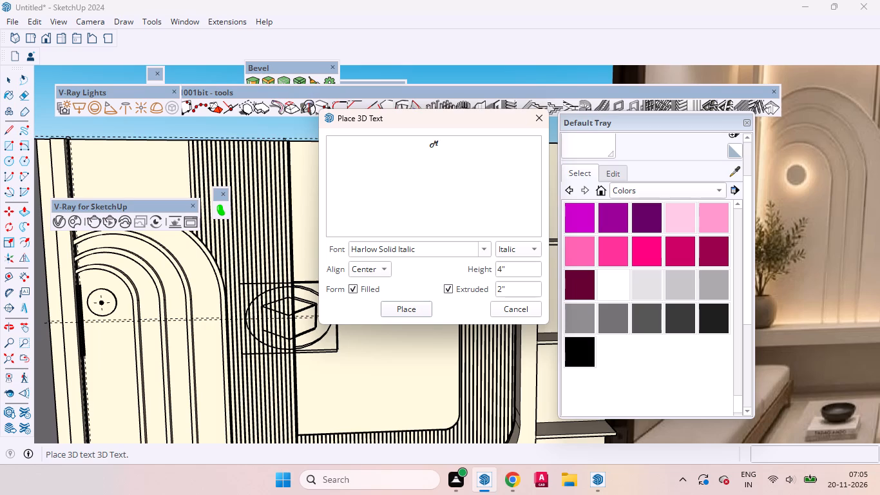
{"action": "key", "text": "BackSpace"}
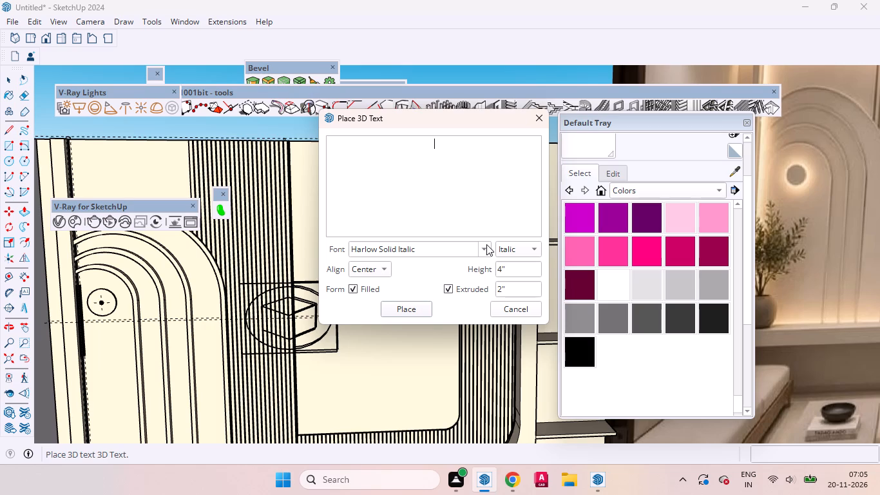
{"action": "left_click", "coordinate": [486, 244]}
{"action": "left_click", "coordinate": [483, 252]}
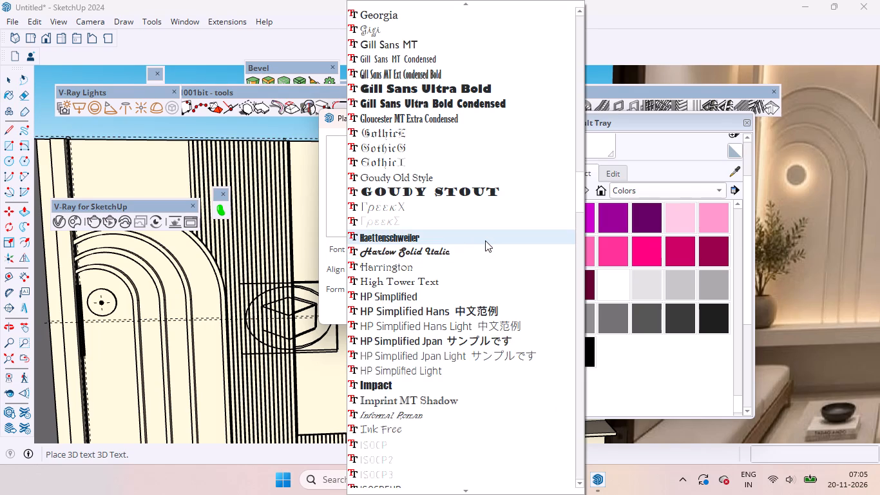
{"action": "left_click", "coordinate": [392, 383]}
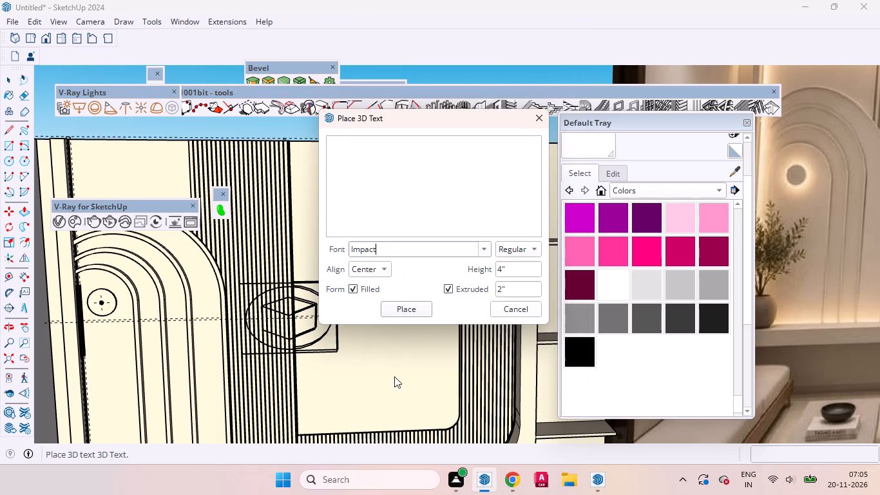
{"action": "left_click", "coordinate": [416, 155]}
{"action": "type", "text": "MD"}
{"action": "left_click", "coordinate": [403, 303]}
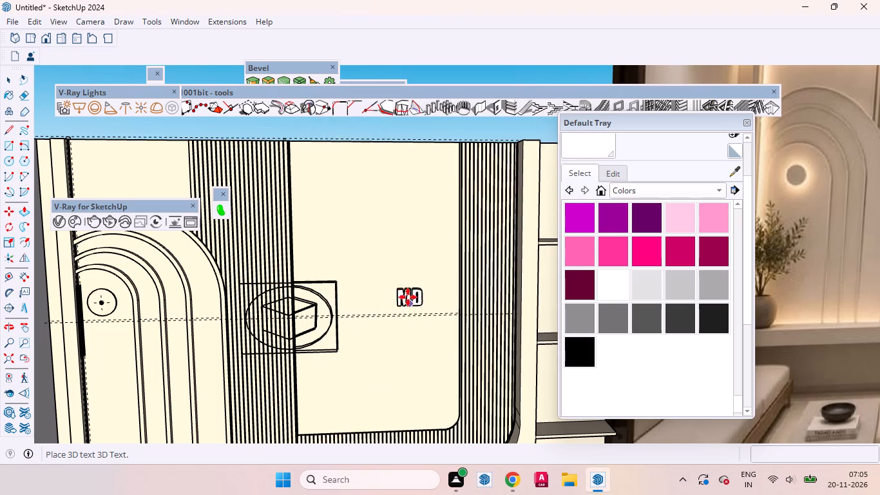
{"action": "scroll", "coordinate": [381, 269], "scroll_direction": "up", "scroll_amount": 3}
{"action": "scroll", "coordinate": [374, 267], "scroll_direction": "down", "scroll_amount": 3}
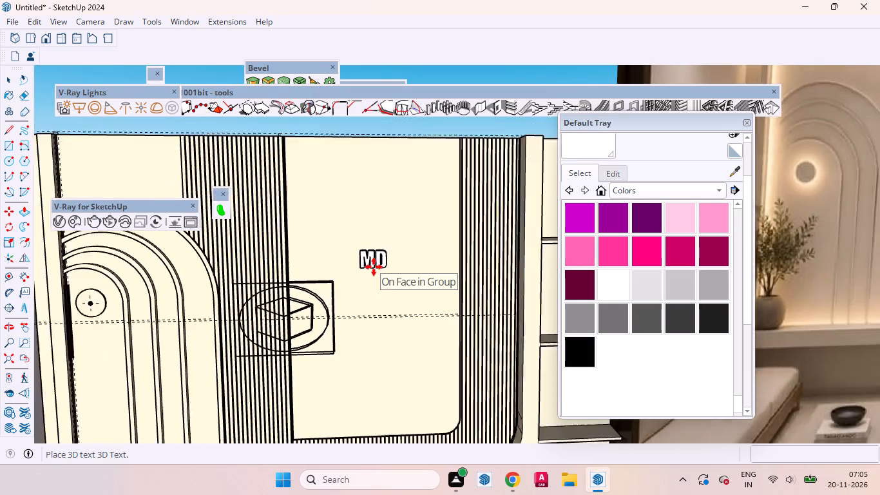
{"action": "scroll", "coordinate": [374, 267], "scroll_direction": "down", "scroll_amount": 2}
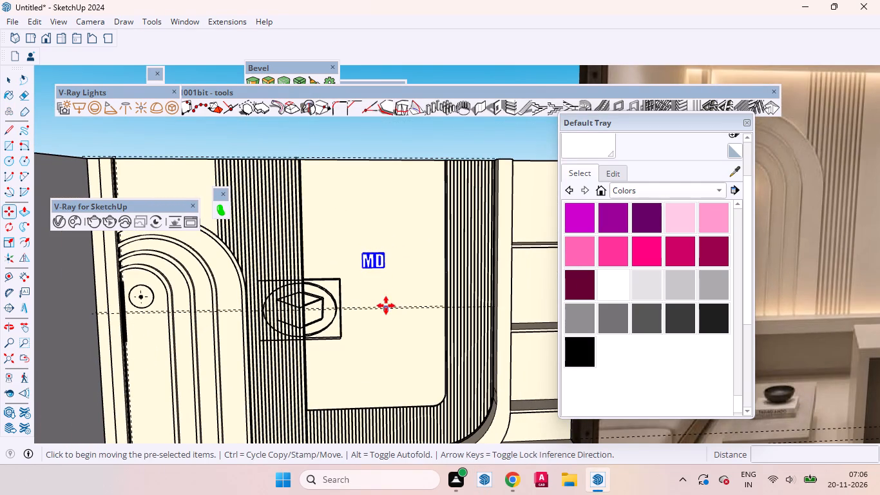
{"action": "key", "text": "space"}
Start a second 3D text and enter "master design studio" as its wording.
{"action": "scroll", "coordinate": [385, 251], "scroll_direction": "up", "scroll_amount": 6}
{"action": "scroll", "coordinate": [340, 276], "scroll_direction": "down", "scroll_amount": 1}
{"action": "scroll", "coordinate": [336, 281], "scroll_direction": "up", "scroll_amount": 1}
{"action": "scroll", "coordinate": [332, 285], "scroll_direction": "down", "scroll_amount": 6}
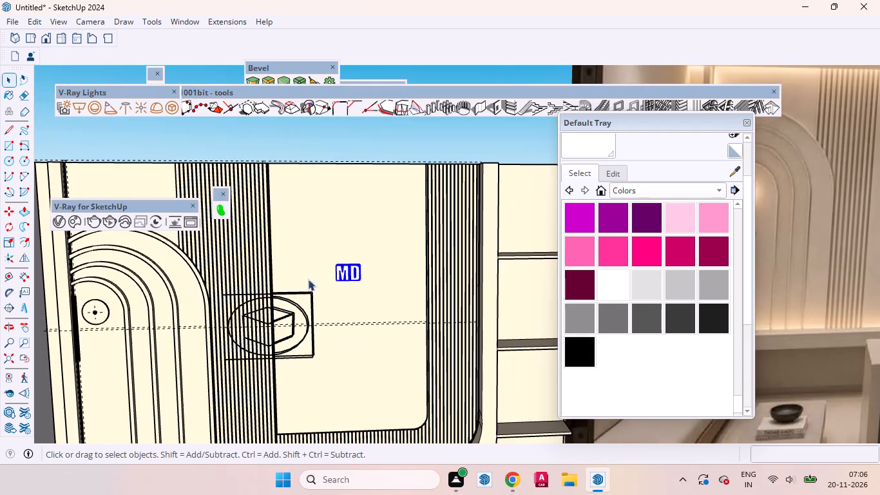
{"action": "left_click", "coordinate": [26, 306]}
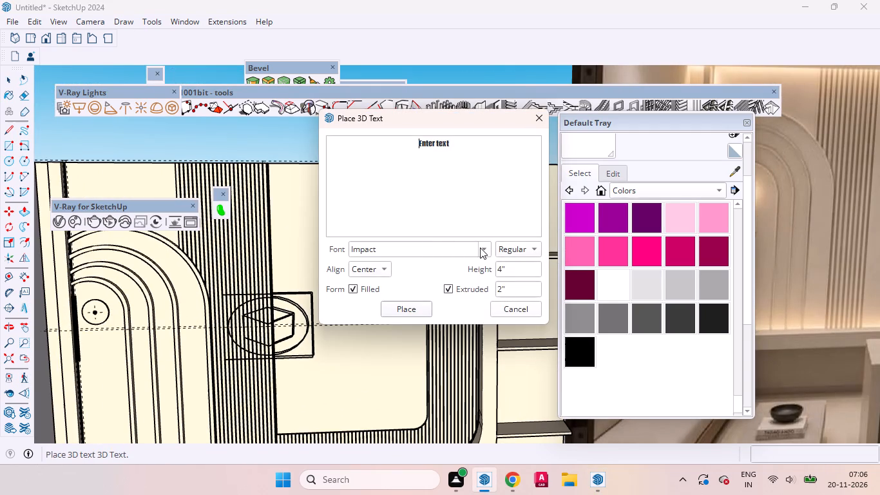
{"action": "left_click", "coordinate": [453, 141]}
{"action": "key", "text": "BackSpace"}
{"action": "key", "text": "BackSpace"}
{"action": "key", "text": "BackSpace"}
{"action": "key", "text": "BackSpace"}
{"action": "key", "text": "BackSpace"}
{"action": "key", "text": "BackSpace"}
{"action": "key", "text": "BackSpace"}
{"action": "key", "text": "BackSpace"}
{"action": "key", "text": "BackSpace"}
{"action": "key", "text": "BackSpace"}
{"action": "key", "text": "BackSpace"}
{"action": "key", "text": "BackSpace"}
{"action": "key", "text": "BackSpace"}
{"action": "key", "text": "BackSpace"}
{"action": "key", "text": "BackSpace"}
{"action": "key", "text": "BackSpace"}
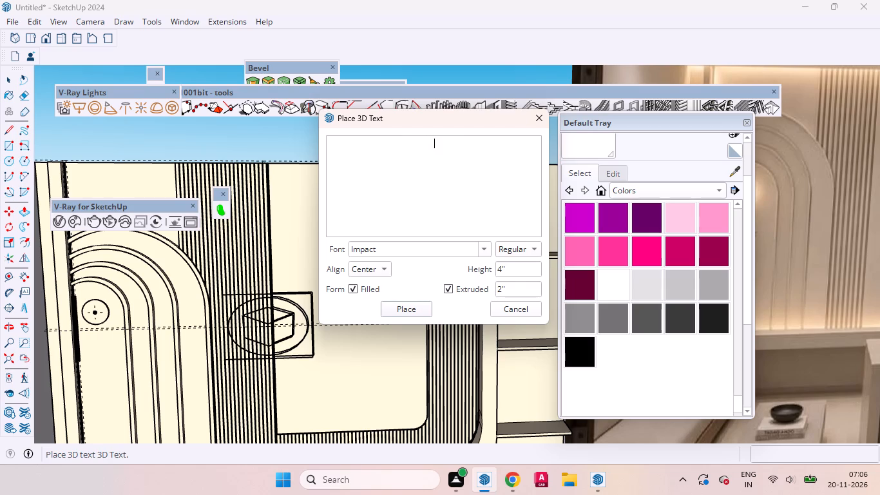
{"action": "type", "text": "master"}
{"action": "key", "text": "space"}
{"action": "type", "text": "desi"}
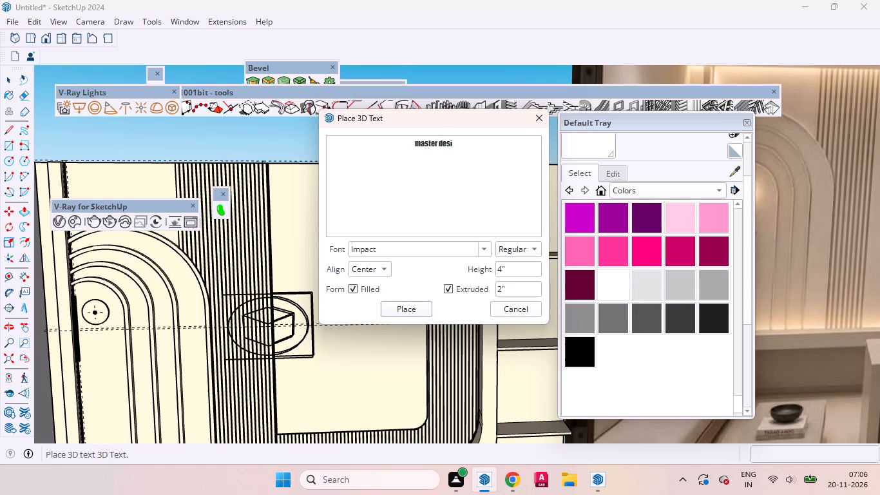
{"action": "type", "text": "gn"}
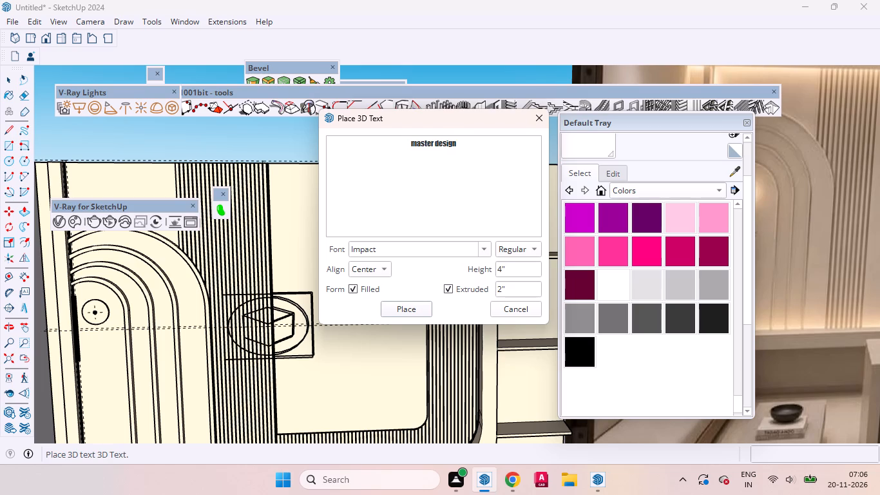
{"action": "key", "text": "space"}
{"action": "type", "text": "studio"}
Set the tagline's font to Harlow Solid Italic and place it on the plain panel directly below the "MD" lettering.
{"action": "left_click", "coordinate": [490, 248]}
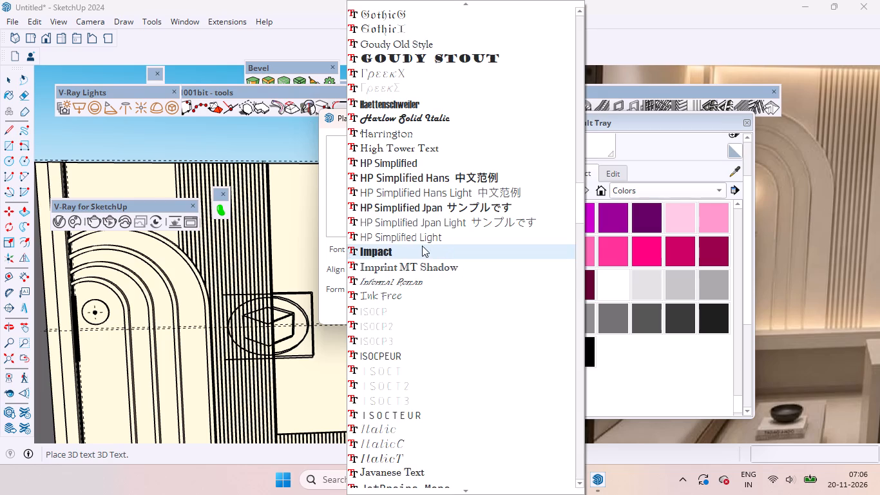
{"action": "left_click", "coordinate": [381, 277]}
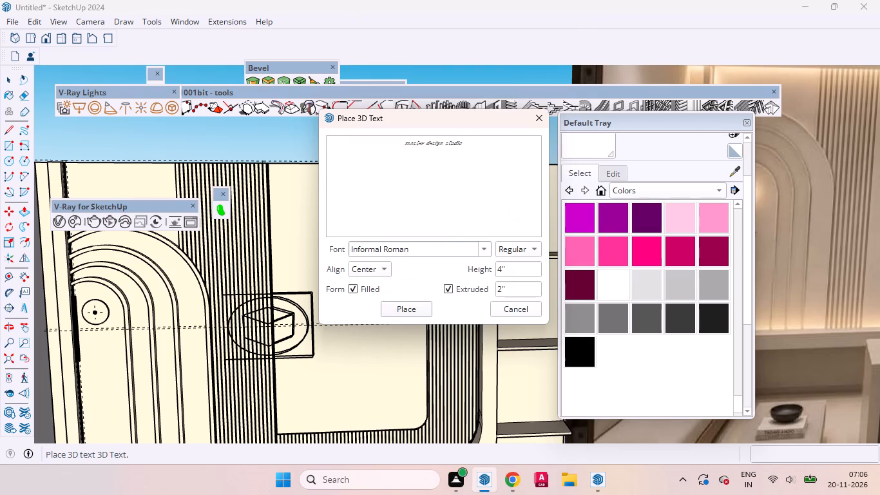
{"action": "left_click", "coordinate": [485, 251]}
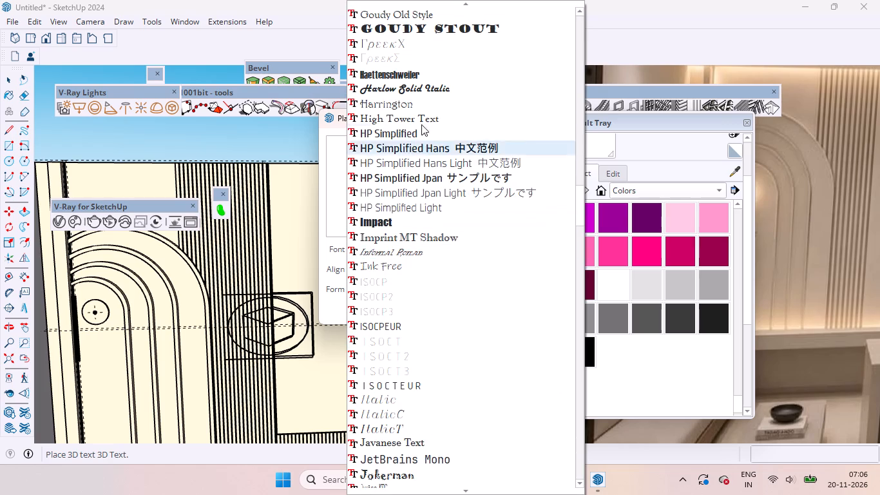
{"action": "left_click", "coordinate": [398, 90]}
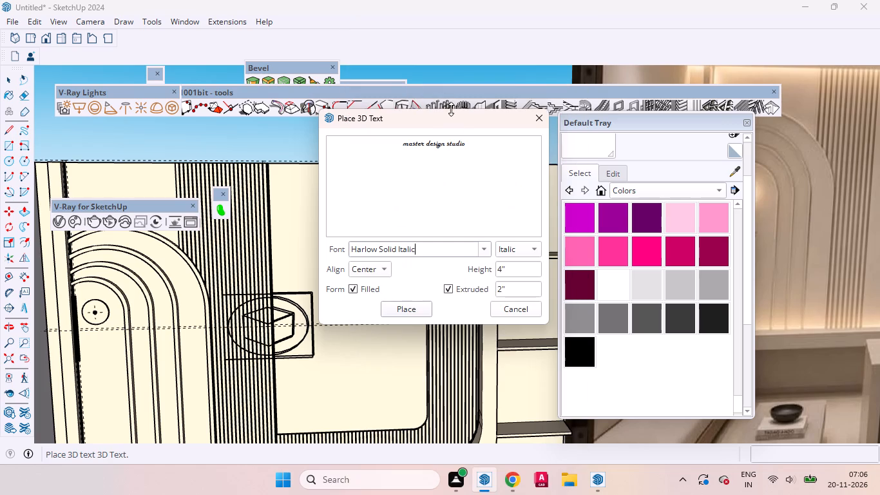
{"action": "scroll", "coordinate": [446, 146], "scroll_direction": "up", "scroll_amount": 5}
{"action": "left_click", "coordinate": [411, 307]}
{"action": "scroll", "coordinate": [380, 291], "scroll_direction": "up", "scroll_amount": 5}
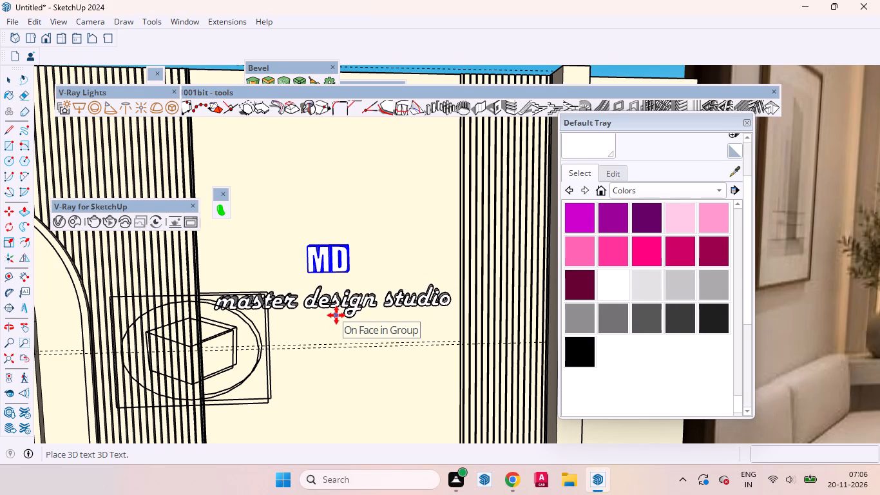
{"action": "left_click", "coordinate": [336, 315]}
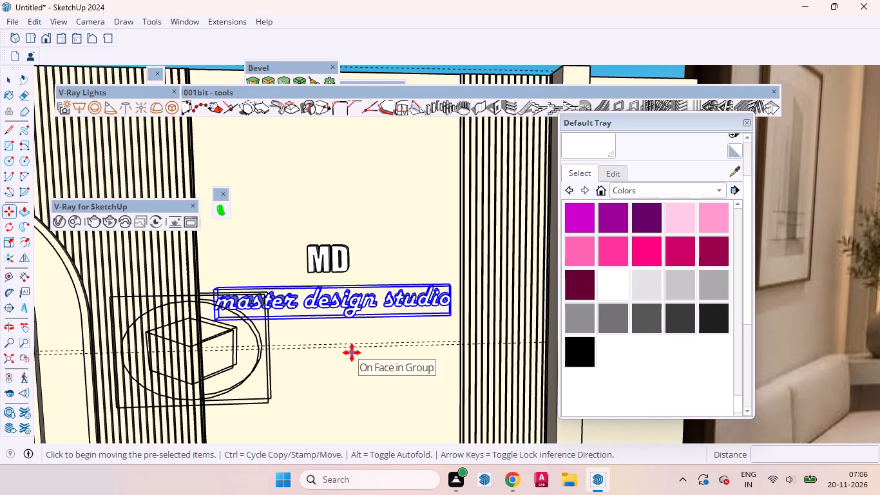
{"action": "key", "text": "space"}
Scale the "MD" lettering up uniformly from its upper corner so it dominates the tagline beneath it.
{"action": "scroll", "coordinate": [353, 271], "scroll_direction": "up", "scroll_amount": 3}
{"action": "scroll", "coordinate": [321, 280], "scroll_direction": "down", "scroll_amount": 6}
{"action": "scroll", "coordinate": [317, 278], "scroll_direction": "up", "scroll_amount": 1}
{"action": "scroll", "coordinate": [317, 278], "scroll_direction": "down", "scroll_amount": 10}
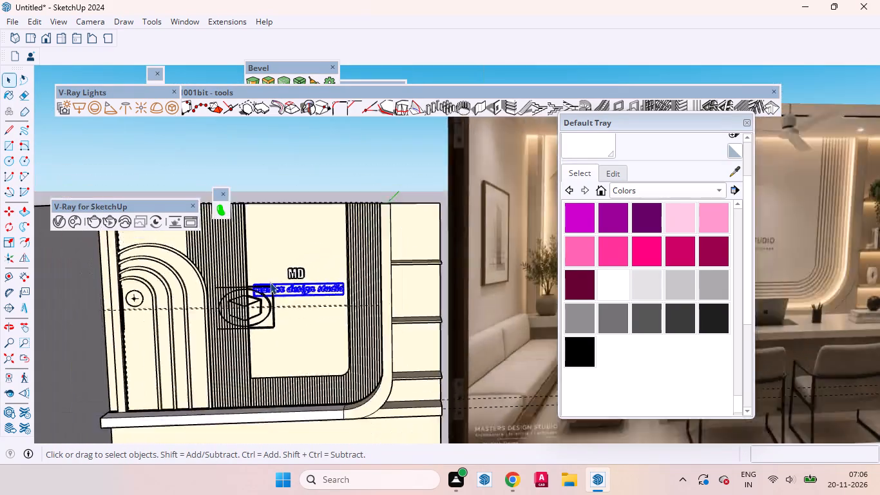
{"action": "scroll", "coordinate": [270, 282], "scroll_direction": "down", "scroll_amount": 9}
{"action": "scroll", "coordinate": [282, 254], "scroll_direction": "up", "scroll_amount": 11}
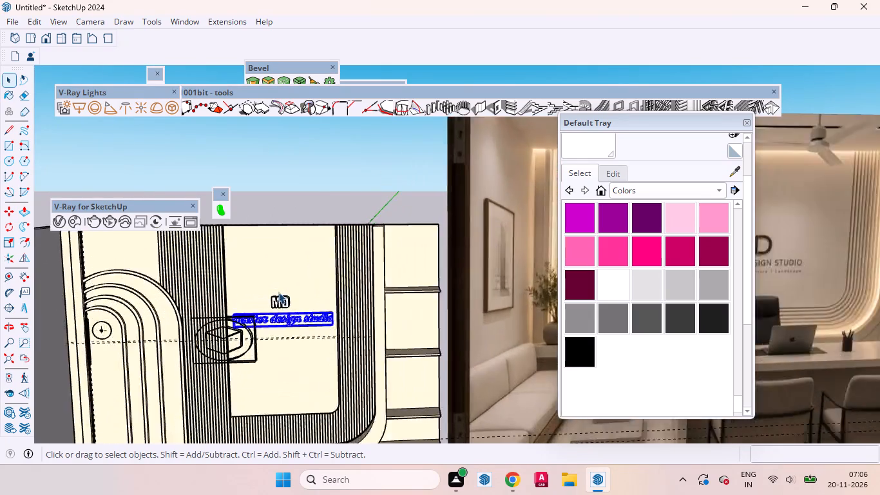
{"action": "scroll", "coordinate": [278, 292], "scroll_direction": "up", "scroll_amount": 3}
{"action": "left_click", "coordinate": [278, 297]}
{"action": "key", "text": "s"}
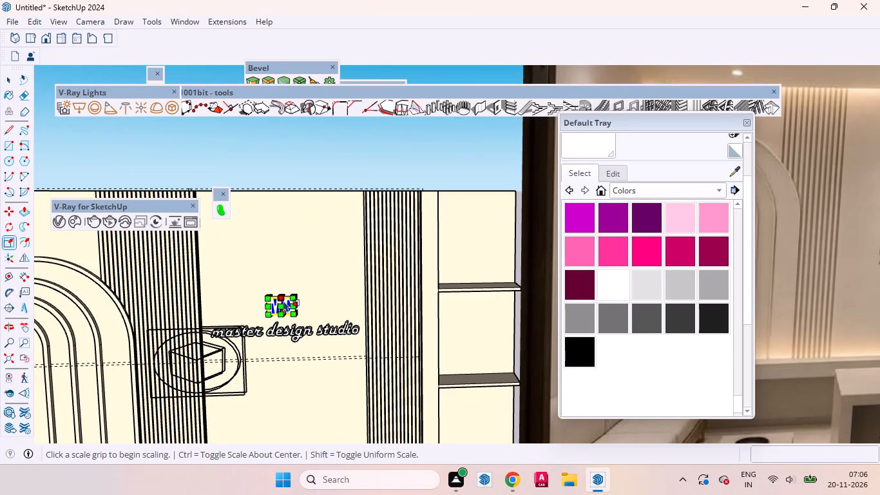
{"action": "left_click_drag", "start_coordinate": [297, 296], "coordinate": [299, 293]}
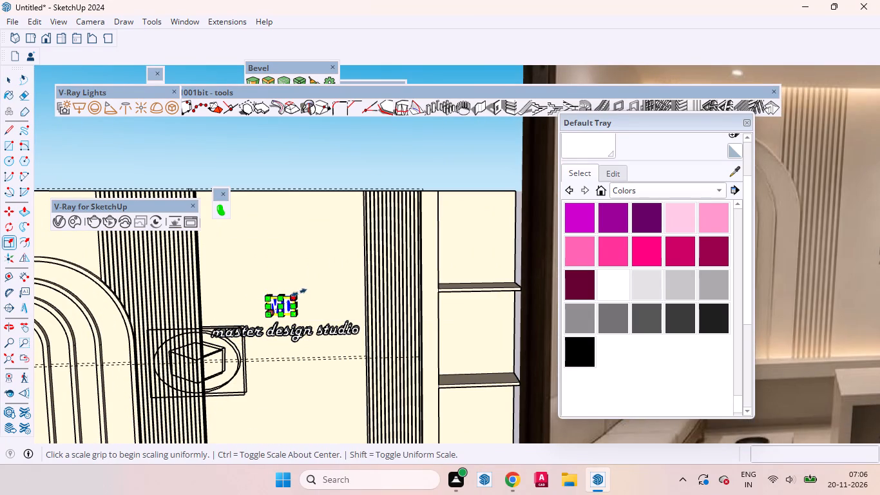
{"action": "left_click_drag", "start_coordinate": [299, 293], "coordinate": [317, 278]}
{"action": "key", "text": "space"}
{"action": "left_click", "coordinate": [314, 129]}
Scale the "MD" lettering's depth to a factor of 0.15, thinning it towards the wall panel.
{"action": "scroll", "coordinate": [265, 261], "scroll_direction": "down", "scroll_amount": 9}
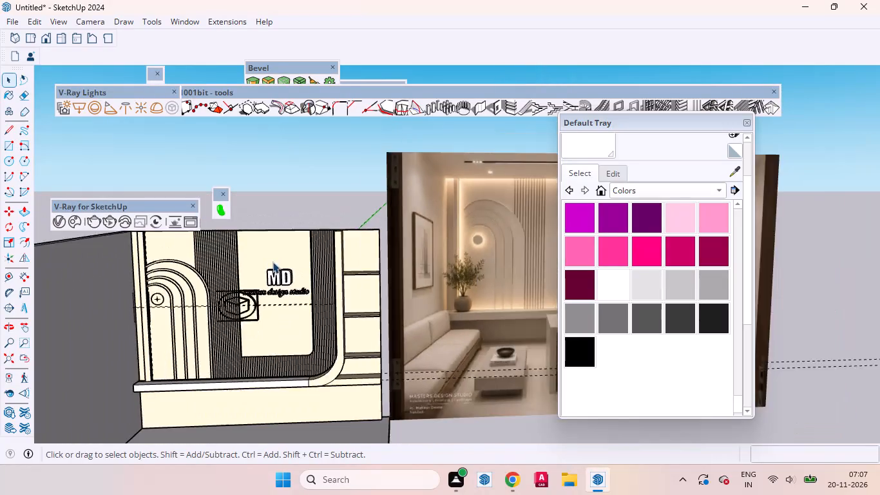
{"action": "scroll", "coordinate": [273, 262], "scroll_direction": "down", "scroll_amount": 3}
{"action": "middle_click_drag", "start_coordinate": [285, 261], "coordinate": [186, 405]}
{"action": "scroll", "coordinate": [278, 217], "scroll_direction": "up", "scroll_amount": 12}
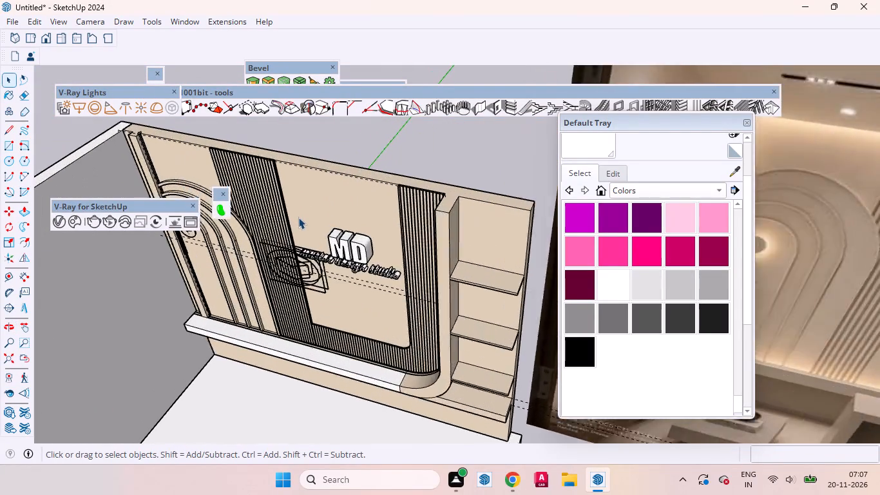
{"action": "left_click", "coordinate": [363, 256]}
{"action": "middle_click_drag", "start_coordinate": [387, 252], "coordinate": [236, 313]}
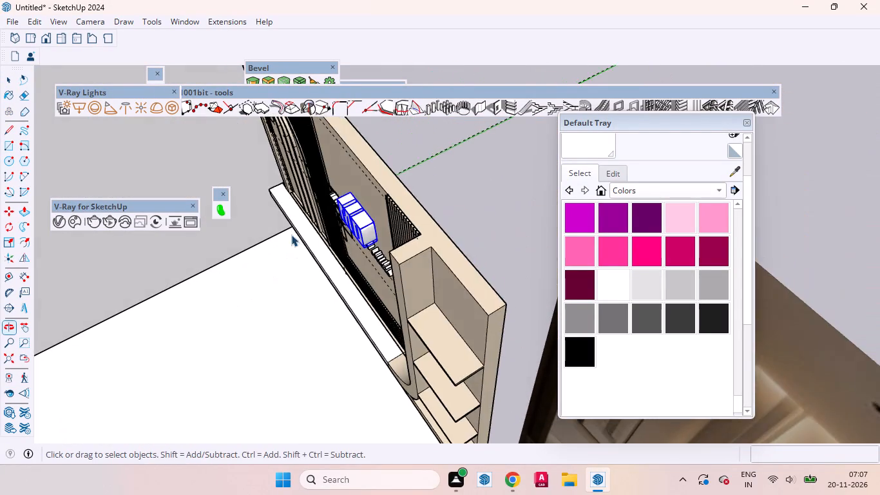
{"action": "scroll", "coordinate": [291, 235], "scroll_direction": "up", "scroll_amount": 4}
{"action": "scroll", "coordinate": [374, 177], "scroll_direction": "up", "scroll_amount": 6}
{"action": "middle_click_drag", "start_coordinate": [448, 218], "coordinate": [387, 220]}
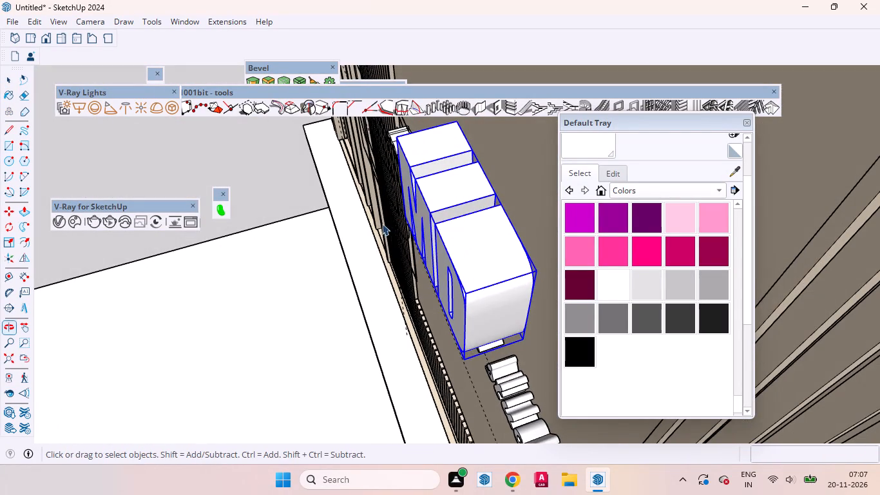
{"action": "key", "text": "s"}
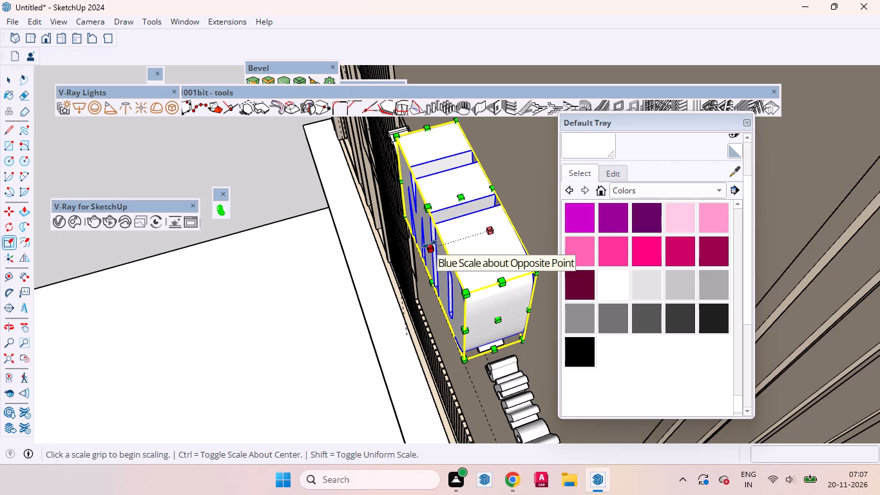
{"action": "left_click_drag", "start_coordinate": [430, 245], "coordinate": [475, 232]}
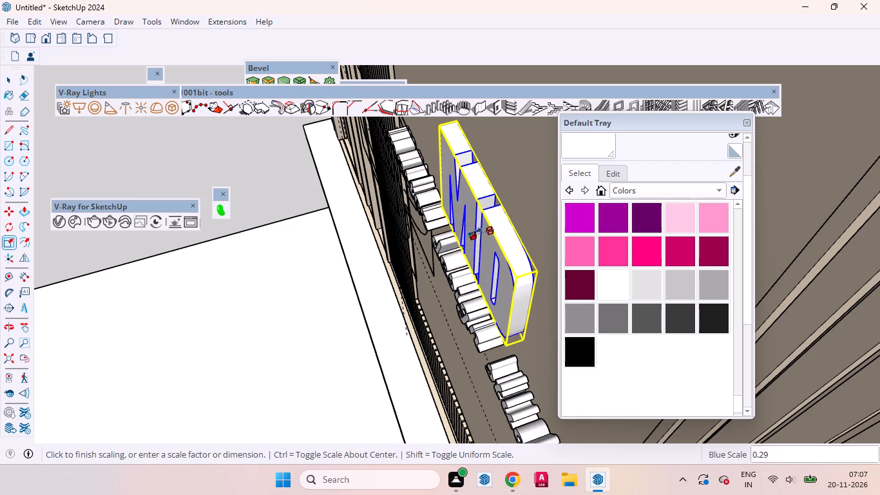
{"action": "left_click_drag", "start_coordinate": [475, 232], "coordinate": [479, 230]}
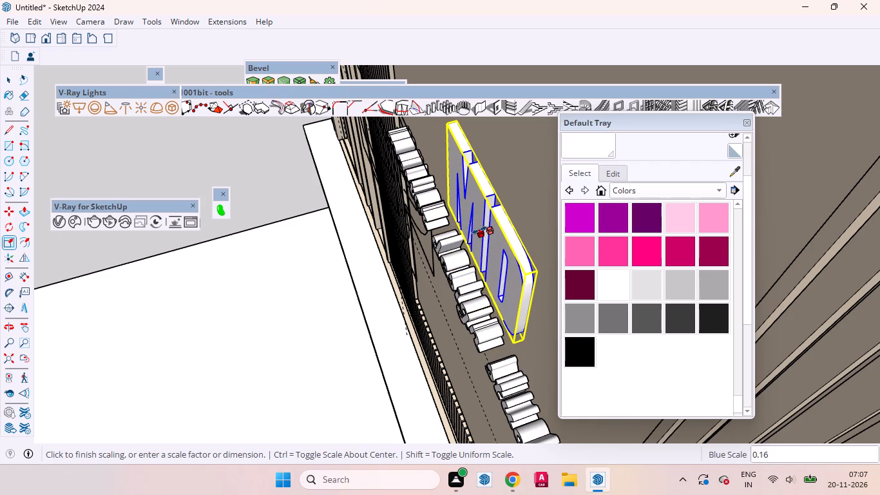
{"action": "left_click_drag", "start_coordinate": [479, 230], "coordinate": [480, 229]}
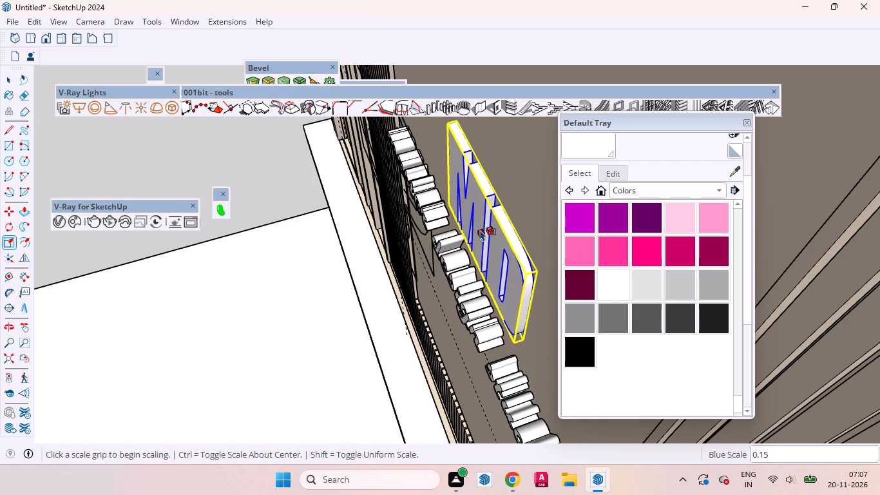
{"action": "key", "text": "space"}
{"action": "middle_click_drag", "start_coordinate": [381, 239], "coordinate": [543, 190]}
{"action": "scroll", "coordinate": [274, 197], "scroll_direction": "down", "scroll_amount": 6}
{"action": "scroll", "coordinate": [278, 226], "scroll_direction": "up", "scroll_amount": 1}
{"action": "scroll", "coordinate": [281, 227], "scroll_direction": "down", "scroll_amount": 6}
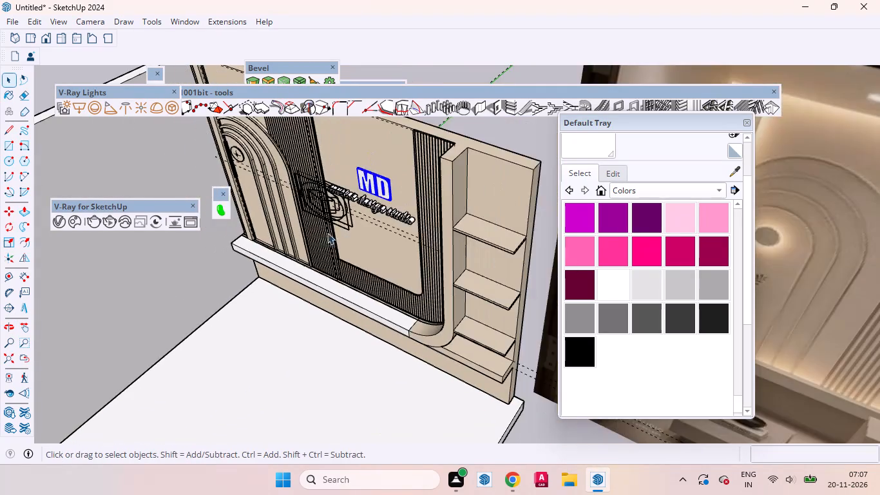
{"action": "middle_click_drag", "start_coordinate": [328, 233], "coordinate": [517, 230]}
{"action": "middle_click_drag", "start_coordinate": [514, 227], "coordinate": [495, 217]}
{"action": "left_click", "coordinate": [356, 122]}
Scale down the depth of the "master design studio" lettering towards the wall panel, keeping its width and height.
{"action": "scroll", "coordinate": [370, 287], "scroll_direction": "down", "scroll_amount": 4}
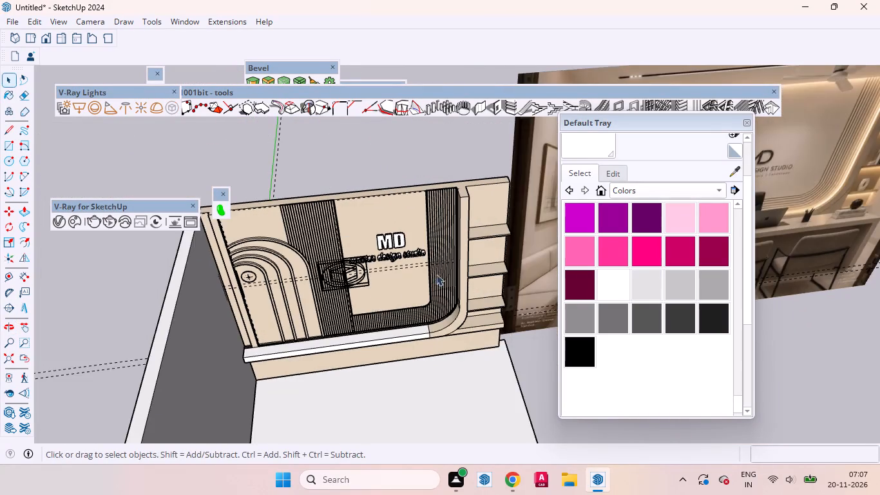
{"action": "middle_click_drag", "start_coordinate": [443, 255], "coordinate": [320, 167]}
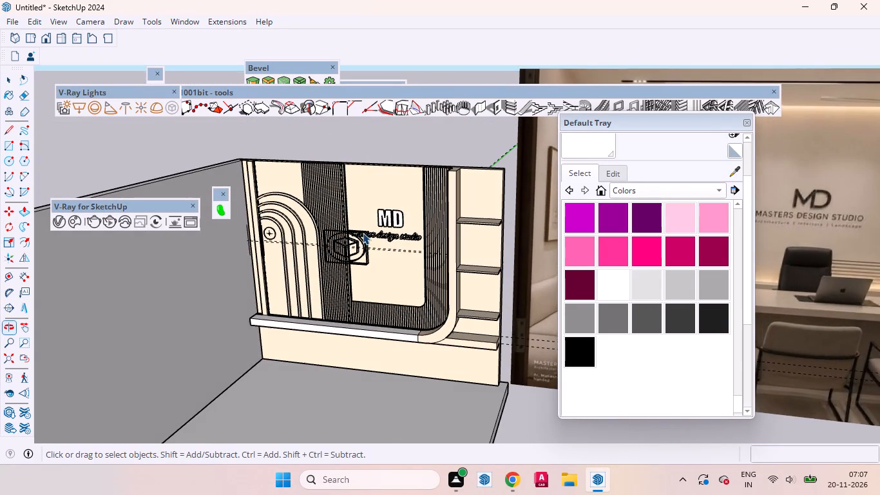
{"action": "scroll", "coordinate": [385, 233], "scroll_direction": "up", "scroll_amount": 7}
{"action": "left_click", "coordinate": [387, 236]}
{"action": "scroll", "coordinate": [387, 236], "scroll_direction": "up", "scroll_amount": 4}
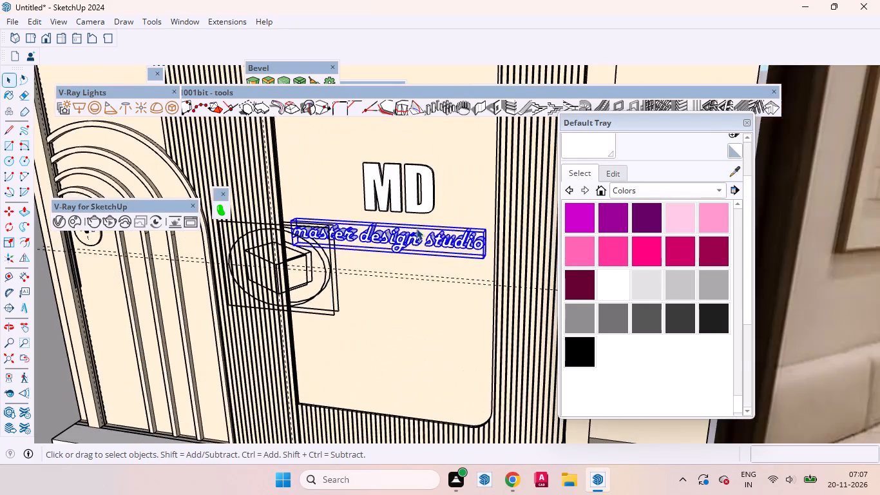
{"action": "scroll", "coordinate": [416, 228], "scroll_direction": "up", "scroll_amount": 9}
{"action": "middle_click_drag", "start_coordinate": [439, 218], "coordinate": [253, 344]}
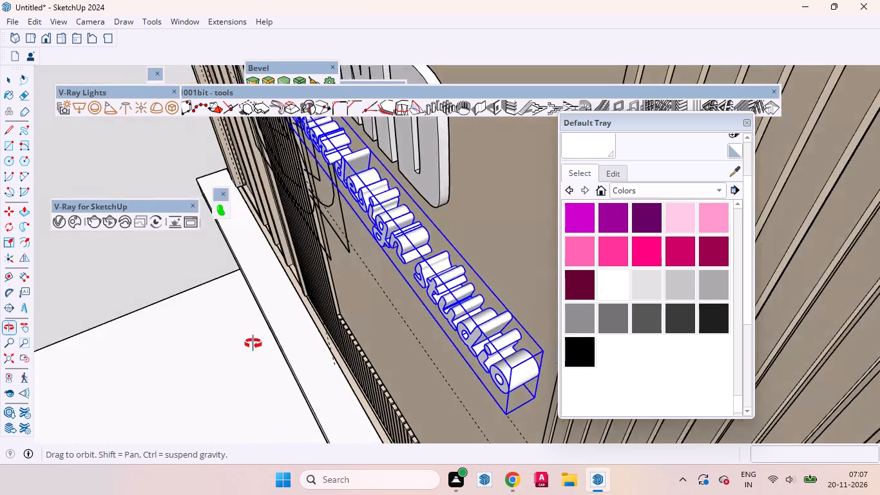
{"action": "middle_click_drag", "start_coordinate": [253, 344], "coordinate": [256, 341]}
{"action": "key", "text": "s"}
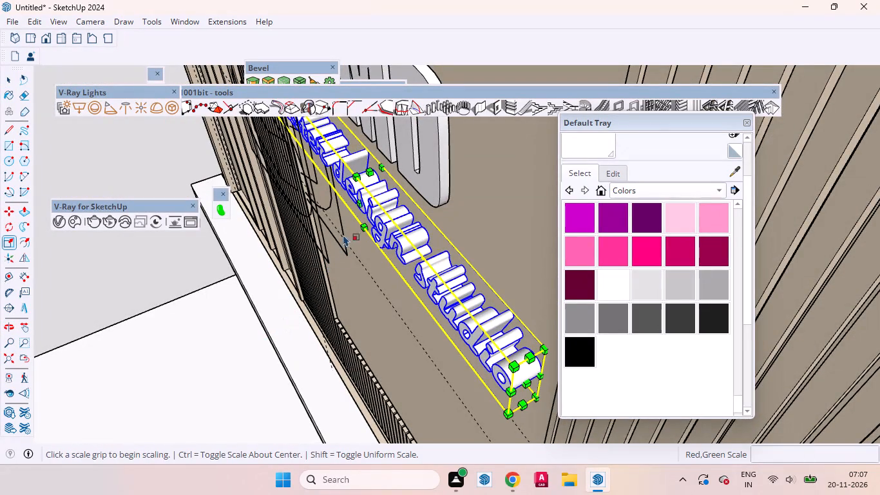
{"action": "left_click_drag", "start_coordinate": [356, 201], "coordinate": [373, 199]}
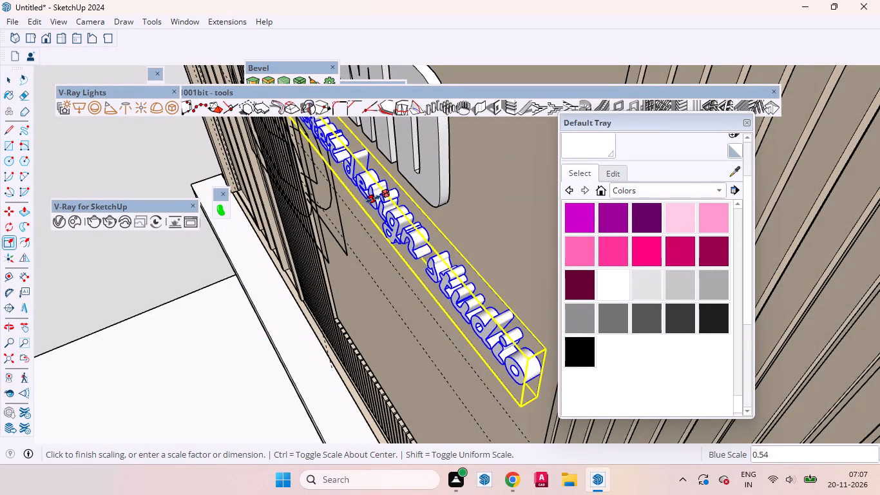
{"action": "left_click_drag", "start_coordinate": [373, 199], "coordinate": [379, 197]}
{"action": "key", "text": "space"}
{"action": "middle_click_drag", "start_coordinate": [338, 264], "coordinate": [600, 184]}
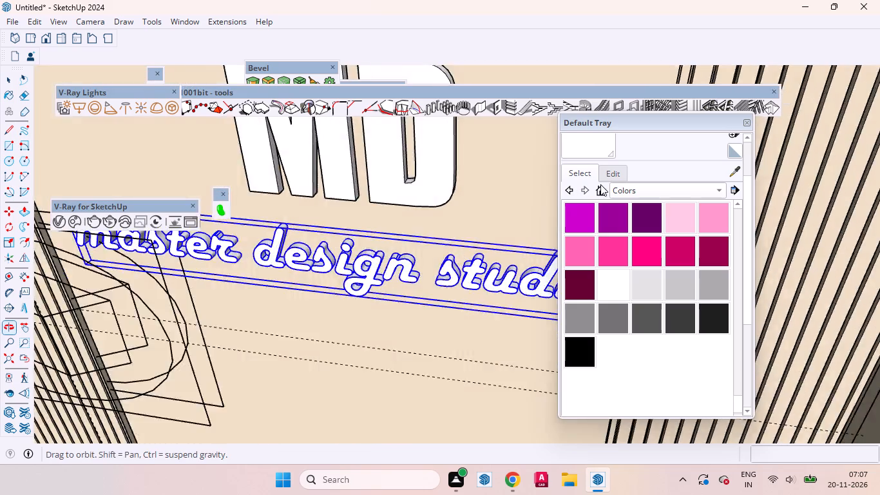
{"action": "middle_click_drag", "start_coordinate": [600, 184], "coordinate": [598, 186]}
{"action": "scroll", "coordinate": [399, 206], "scroll_direction": "down", "scroll_amount": 20}
{"action": "scroll", "coordinate": [399, 206], "scroll_direction": "down", "scroll_amount": 3}
{"action": "left_click", "coordinate": [343, 150]}
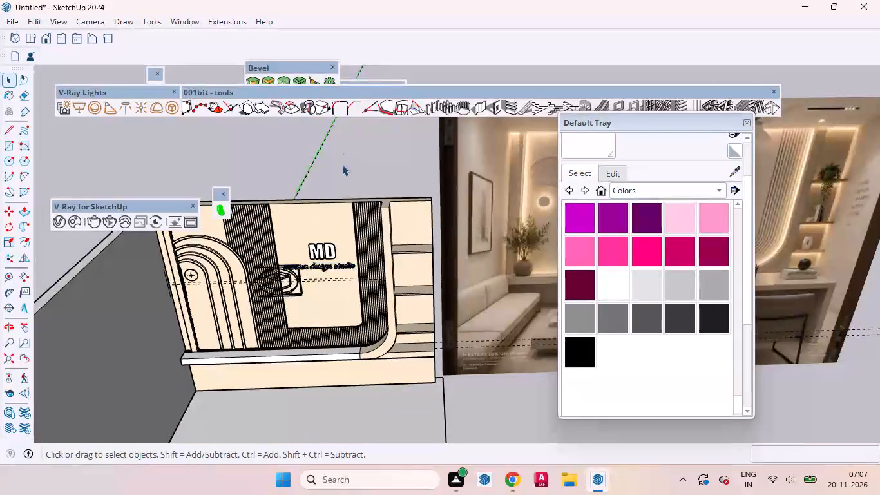
Move the "MD" lettering about 2 9/16" sideways towards the arches, centring it above the "master design studio" tagline.
{"action": "middle_click_drag", "start_coordinate": [326, 260], "coordinate": [358, 174]}
{"action": "scroll", "coordinate": [328, 263], "scroll_direction": "up", "scroll_amount": 8}
{"action": "scroll", "coordinate": [231, 278], "scroll_direction": "down", "scroll_amount": 7}
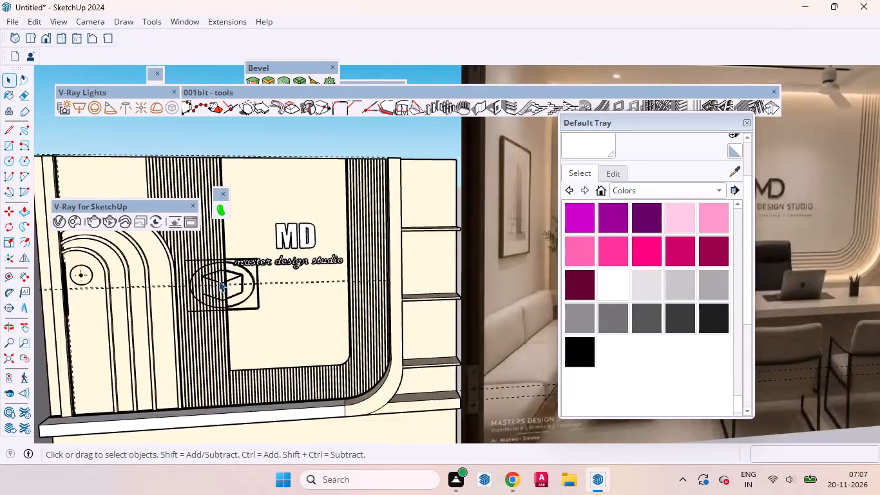
{"action": "scroll", "coordinate": [218, 280], "scroll_direction": "down", "scroll_amount": 9}
{"action": "scroll", "coordinate": [239, 271], "scroll_direction": "up", "scroll_amount": 3}
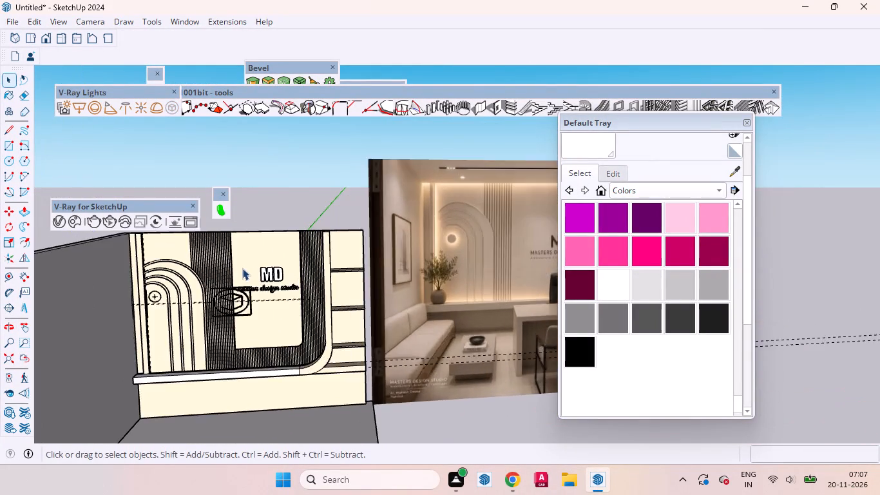
{"action": "scroll", "coordinate": [242, 268], "scroll_direction": "up", "scroll_amount": 7}
{"action": "left_click", "coordinate": [284, 273]}
{"action": "scroll", "coordinate": [285, 249], "scroll_direction": "up", "scroll_amount": 4}
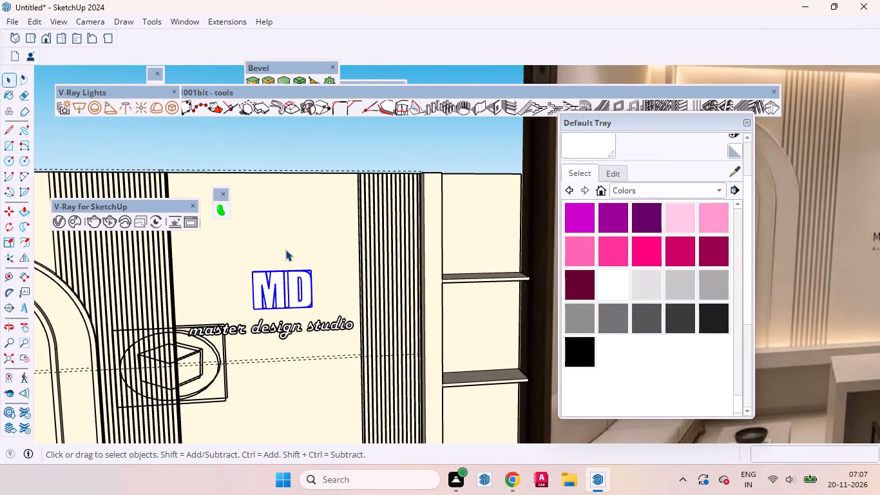
{"action": "key", "text": "m"}
{"action": "left_click", "coordinate": [330, 255]}
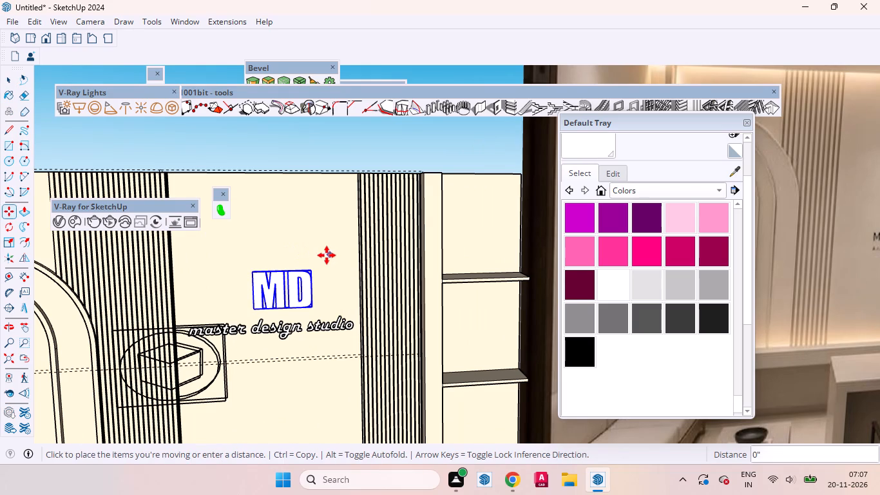
{"action": "left_click", "coordinate": [319, 255]}
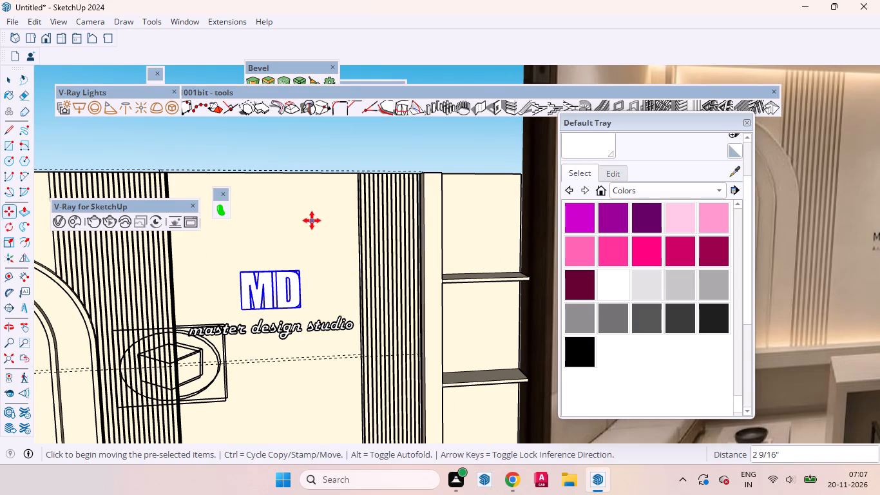
{"action": "key", "text": "space"}
Paint both the "MD" lettering and the "master design studio" tagline solid black.
{"action": "left_click", "coordinate": [584, 358]}
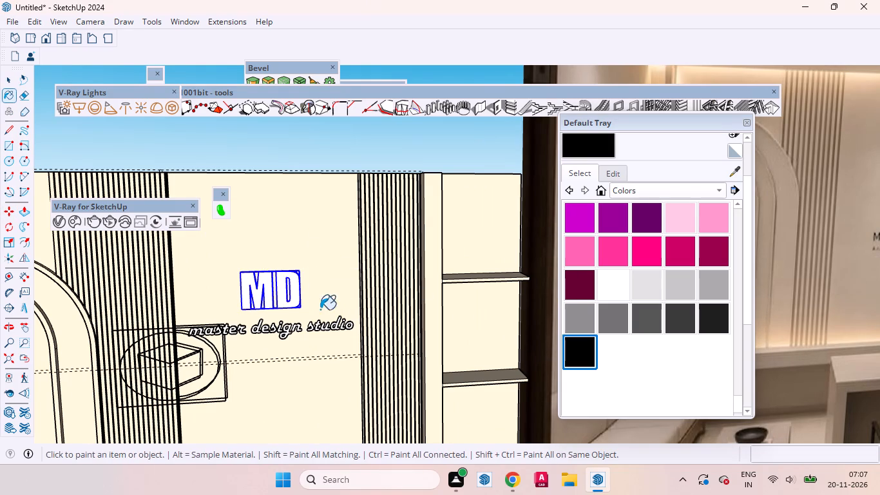
{"action": "left_click", "coordinate": [267, 295]}
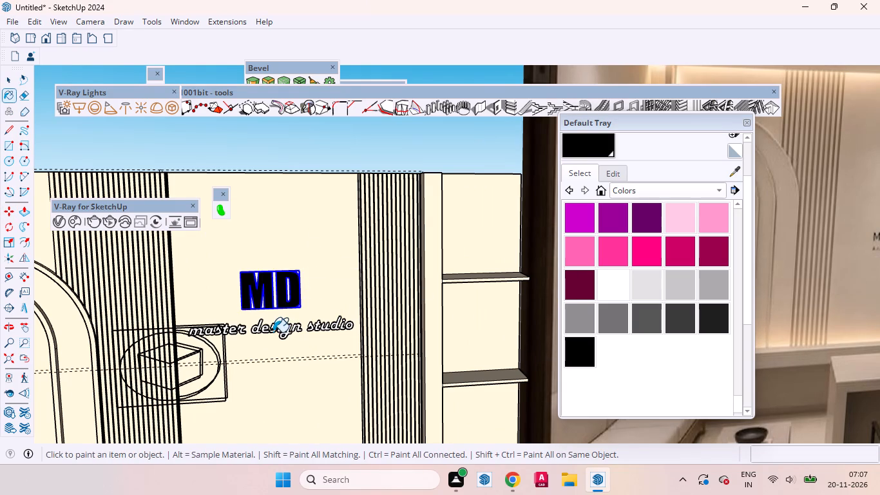
{"action": "left_click", "coordinate": [273, 332]}
{"action": "key", "text": "space"}
{"action": "scroll", "coordinate": [260, 292], "scroll_direction": "down", "scroll_amount": 5}
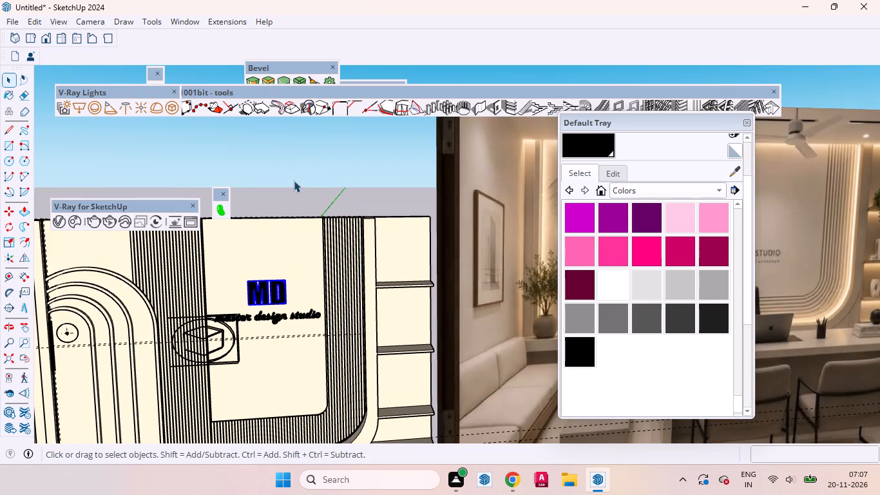
{"action": "left_click", "coordinate": [293, 176]}
Examine the logo, studio name and small subtitle line on the wall in the reference image.
{"action": "scroll", "coordinate": [256, 303], "scroll_direction": "down", "scroll_amount": 7}
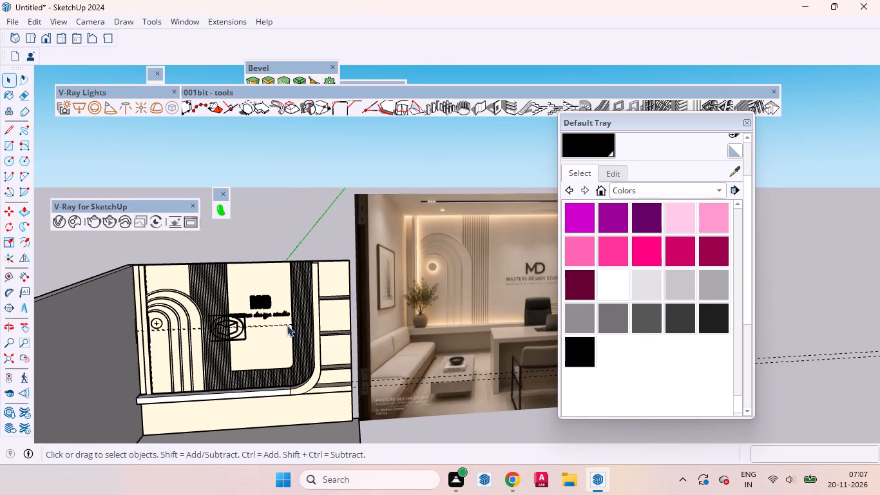
{"action": "scroll", "coordinate": [535, 281], "scroll_direction": "up", "scroll_amount": 16}
{"action": "scroll", "coordinate": [317, 302], "scroll_direction": "down", "scroll_amount": 2}
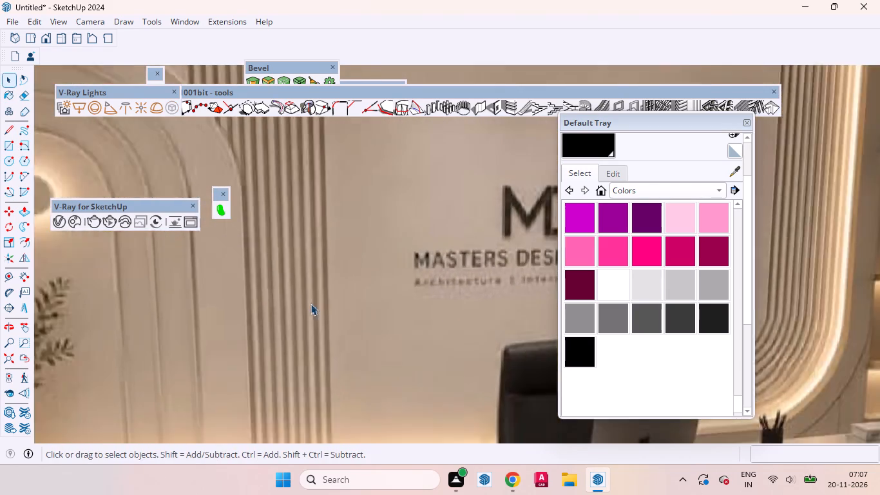
{"action": "scroll", "coordinate": [311, 304], "scroll_direction": "down", "scroll_amount": 6}
{"action": "scroll", "coordinate": [497, 300], "scroll_direction": "down", "scroll_amount": 4}
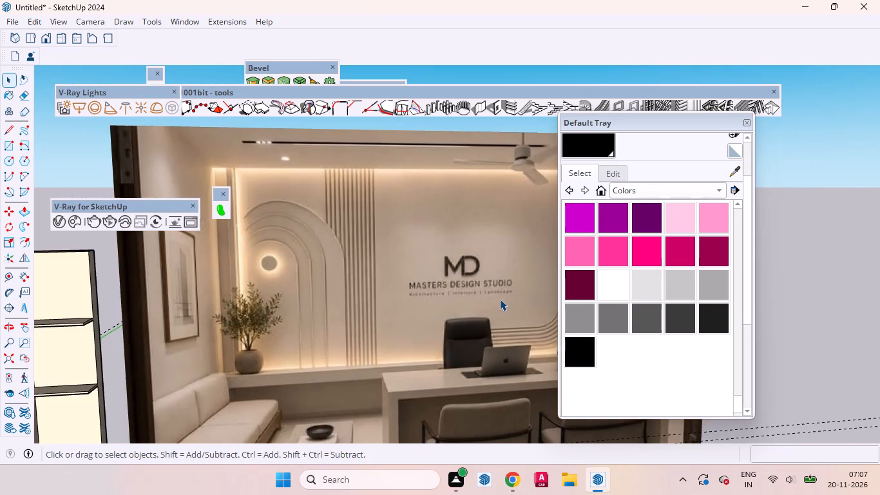
{"action": "scroll", "coordinate": [500, 298], "scroll_direction": "up", "scroll_amount": 10}
{"action": "scroll", "coordinate": [367, 295], "scroll_direction": "down", "scroll_amount": 4}
{"action": "scroll", "coordinate": [499, 290], "scroll_direction": "up", "scroll_amount": 3}
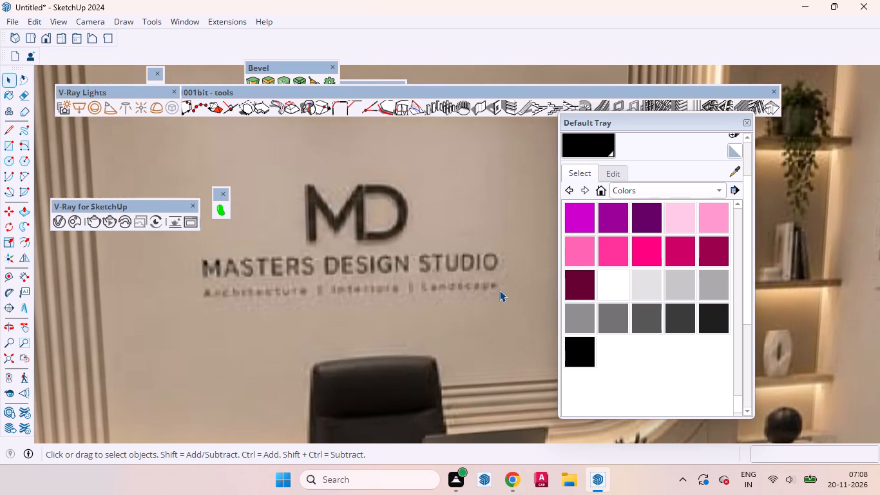
{"action": "scroll", "coordinate": [459, 303], "scroll_direction": "down", "scroll_amount": 9}
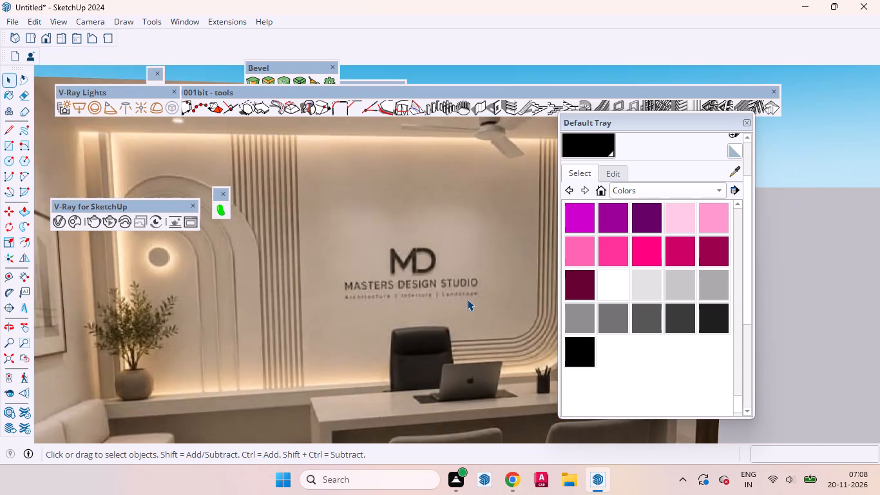
{"action": "scroll", "coordinate": [467, 299], "scroll_direction": "down", "scroll_amount": 11}
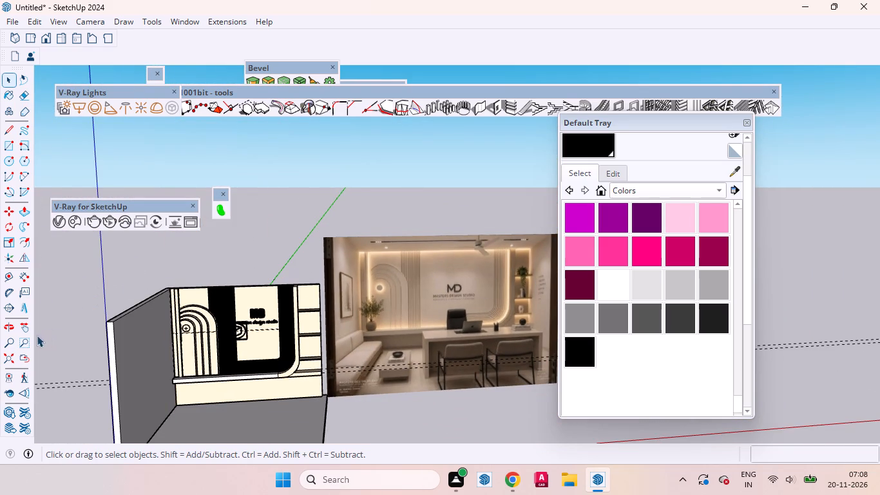
Start a new 3D text, clear its placeholder wording and set the letter height to 2.
{"action": "left_click", "coordinate": [26, 302]}
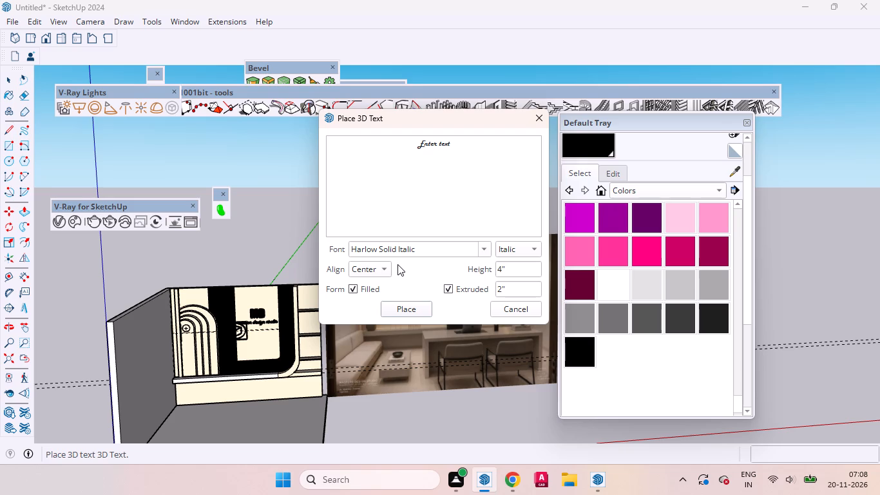
{"action": "left_click", "coordinate": [455, 144]}
{"action": "key", "text": "BackSpace"}
{"action": "key", "text": "BackSpace"}
{"action": "key", "text": "BackSpace"}
{"action": "key", "text": "BackSpace"}
{"action": "key", "text": "BackSpace"}
{"action": "key", "text": "BackSpace"}
{"action": "key", "text": "BackSpace"}
{"action": "key", "text": "BackSpace"}
{"action": "key", "text": "BackSpace"}
{"action": "key", "text": "BackSpace"}
{"action": "key", "text": "BackSpace"}
{"action": "key", "text": "BackSpace"}
{"action": "key", "text": "BackSpace"}
{"action": "key", "text": "BackSpace"}
{"action": "key", "text": "BackSpace"}
{"action": "key", "text": "BackSpace"}
{"action": "key", "text": "BackSpace"}
{"action": "key", "text": "BackSpace"}
{"action": "left_click", "coordinate": [504, 273]}
{"action": "key", "text": "BackSpace"}
{"action": "key", "text": "BackSpace"}
{"action": "key", "text": "2"}
Enter "Architexures" with a capital A as the first word of the 3D text subtitle.
{"action": "left_click", "coordinate": [366, 151]}
{"action": "type", "text": "ar"}
{"action": "key", "text": "c"}
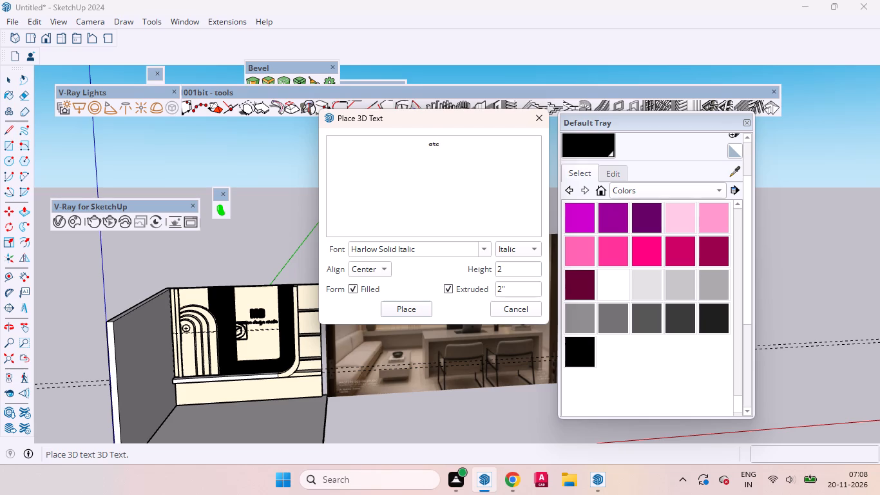
{"action": "scroll", "coordinate": [439, 361], "scroll_direction": "down", "scroll_amount": 4}
{"action": "scroll", "coordinate": [435, 417], "scroll_direction": "down", "scroll_amount": 9}
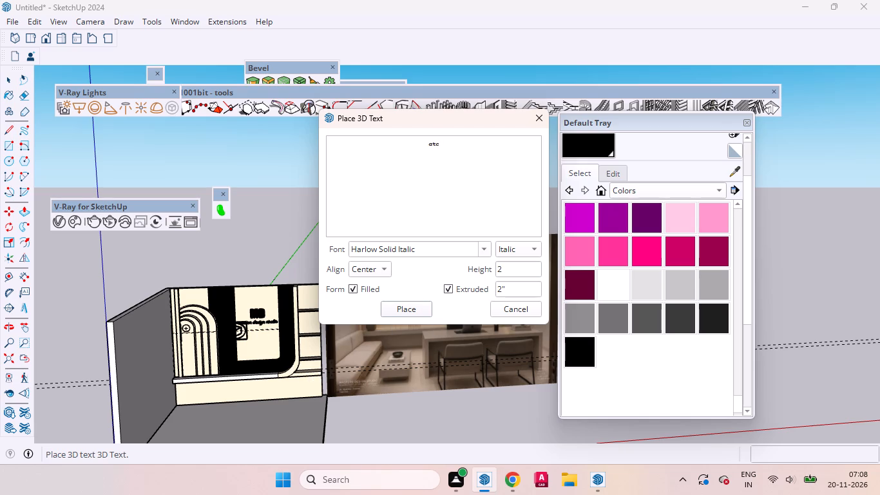
{"action": "left_click", "coordinate": [432, 142]}
{"action": "key", "text": "BackSpace"}
{"action": "key", "text": "shift+a"}
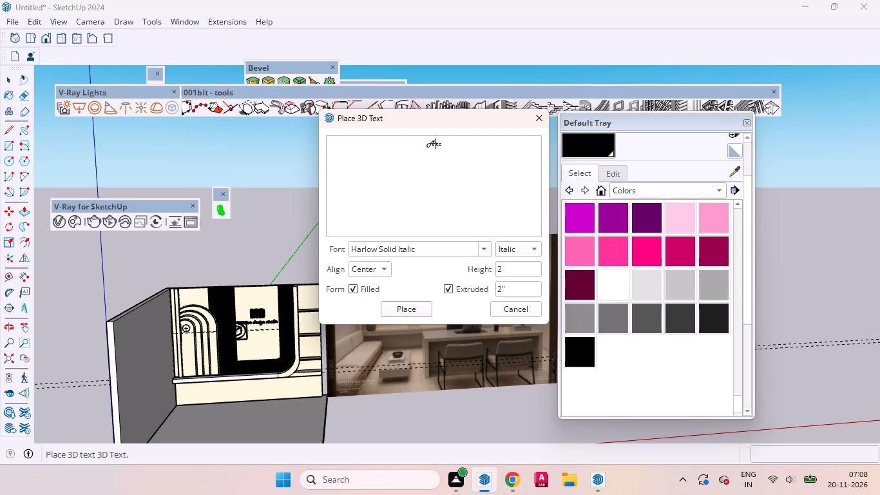
{"action": "left_click", "coordinate": [448, 140]}
{"action": "type", "text": "hi"}
{"action": "key", "text": "t"}
{"action": "type", "text": "ex"}
{"action": "key", "text": "u"}
{"action": "type", "text": "res"}
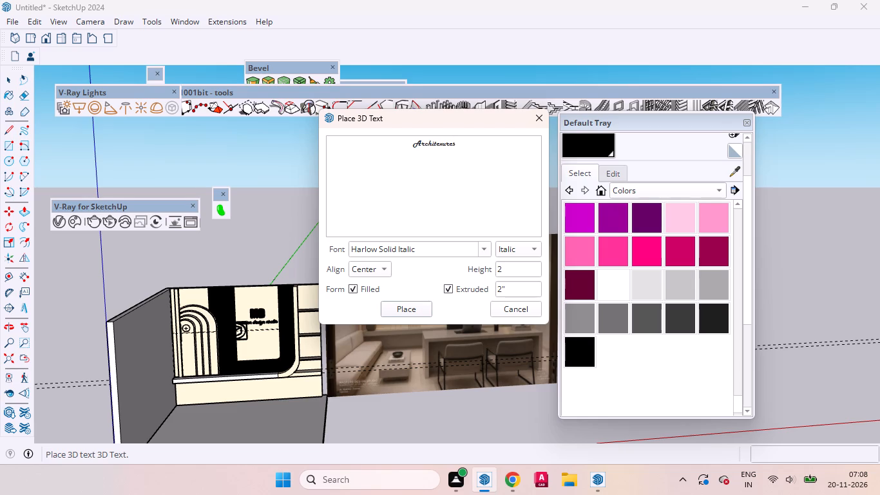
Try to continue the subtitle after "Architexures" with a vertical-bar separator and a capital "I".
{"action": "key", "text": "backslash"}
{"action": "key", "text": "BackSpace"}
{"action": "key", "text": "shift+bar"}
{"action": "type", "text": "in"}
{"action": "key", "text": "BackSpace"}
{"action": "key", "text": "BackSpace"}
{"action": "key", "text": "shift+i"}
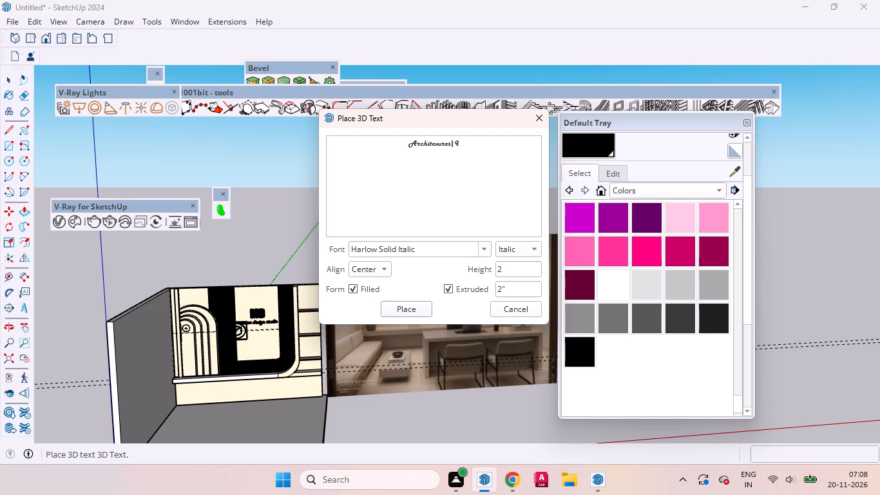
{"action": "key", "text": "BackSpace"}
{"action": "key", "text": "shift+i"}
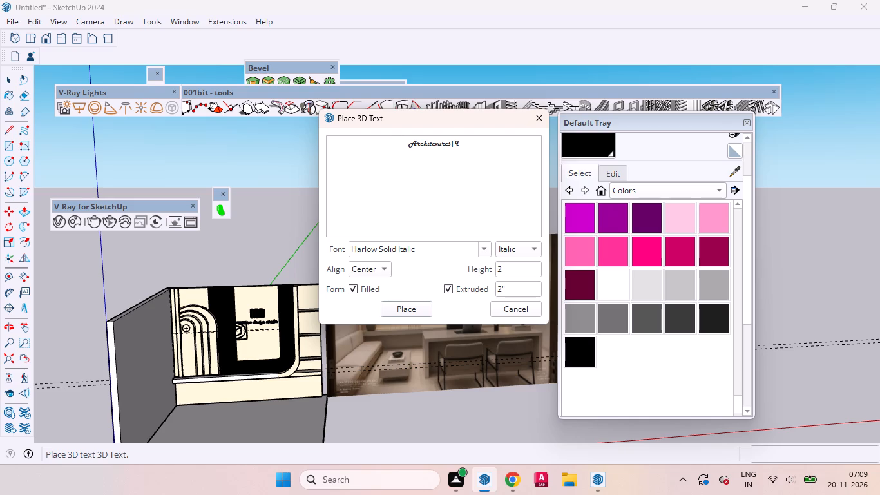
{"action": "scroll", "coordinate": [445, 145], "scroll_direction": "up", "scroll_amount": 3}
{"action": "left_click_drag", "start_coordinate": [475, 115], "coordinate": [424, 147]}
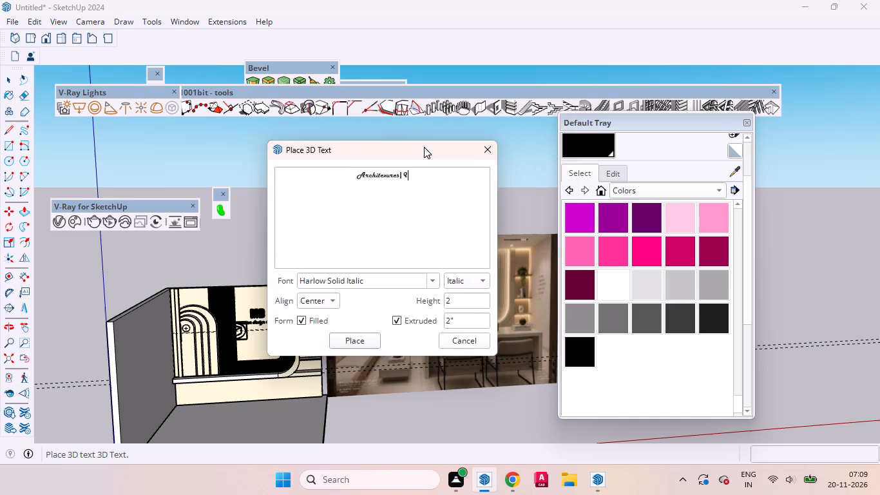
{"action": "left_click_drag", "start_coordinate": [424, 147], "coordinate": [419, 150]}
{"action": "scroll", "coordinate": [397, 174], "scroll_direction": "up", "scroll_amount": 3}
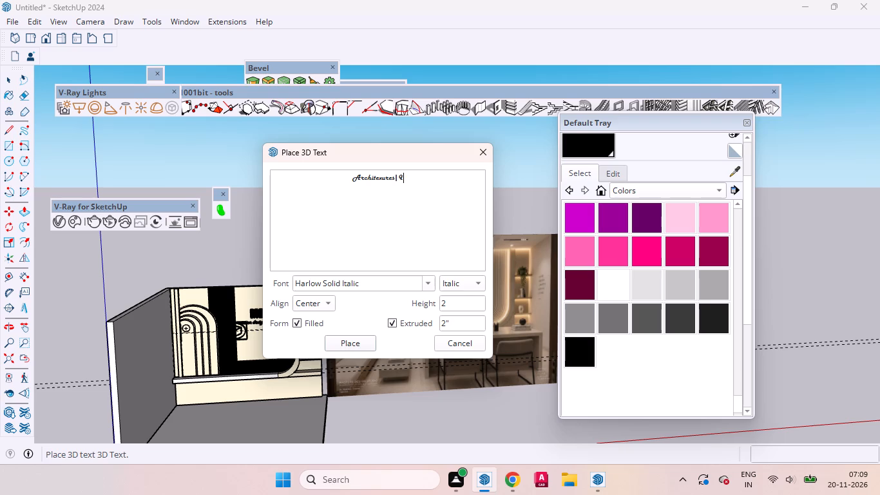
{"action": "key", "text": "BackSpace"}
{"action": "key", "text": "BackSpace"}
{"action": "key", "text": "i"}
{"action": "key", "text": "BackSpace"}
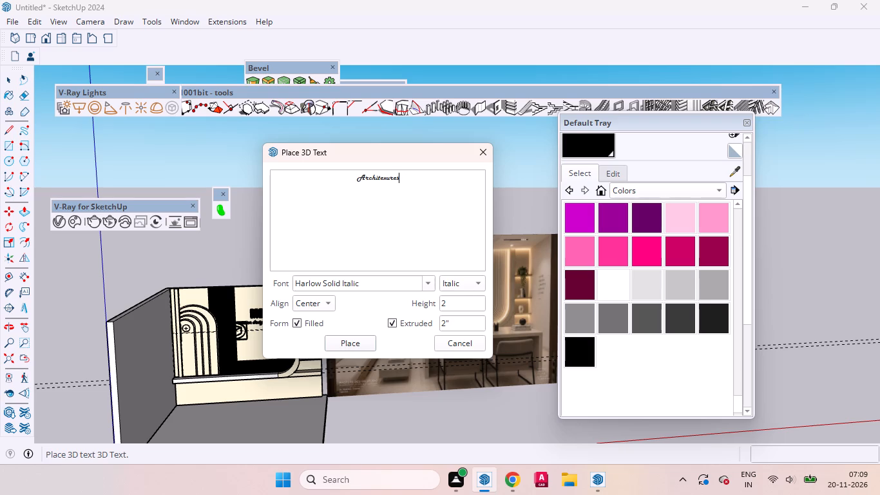
Append lowercase "interiors" and "landscape" with vertical-bar separators so the subtitle reads "Architexures|interiors|landscape".
{"action": "key", "text": "shift+bar"}
{"action": "type", "text": "in"}
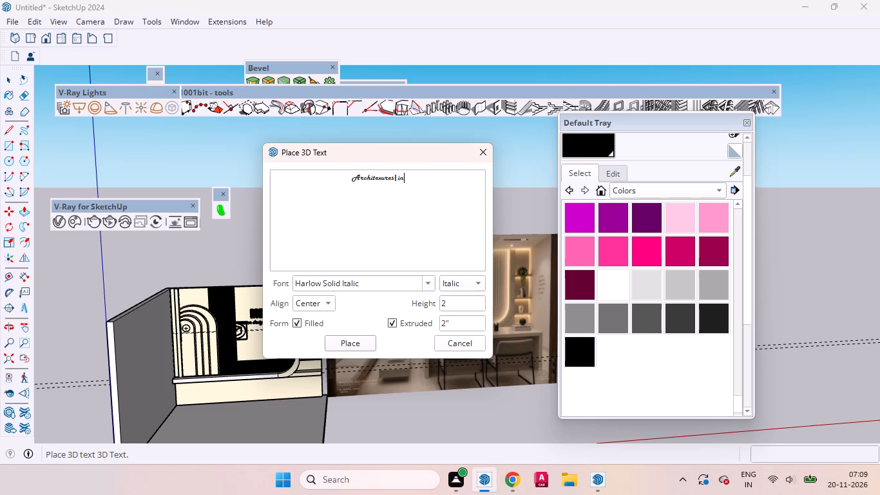
{"action": "key", "text": "BackSpace"}
{"action": "key", "text": "BackSpace"}
{"action": "key", "text": "shift+i"}
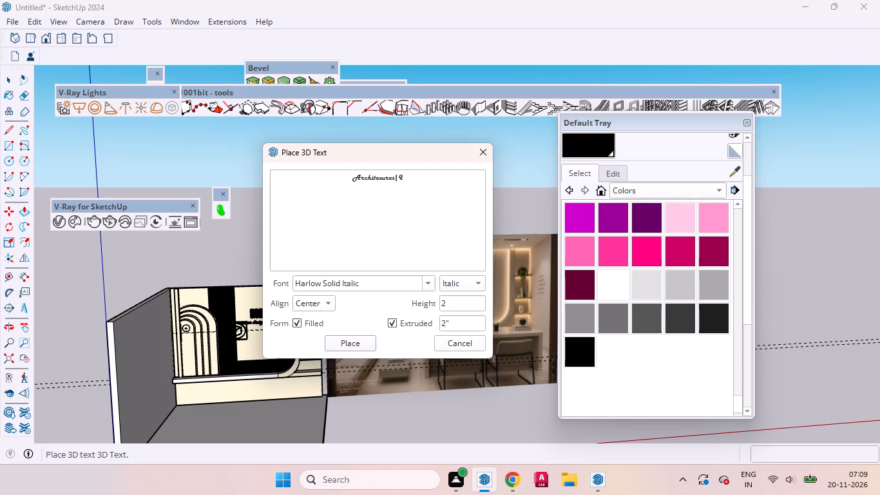
{"action": "key", "text": "BackSpace"}
{"action": "type", "text": "inter"}
{"action": "type", "text": "iors"}
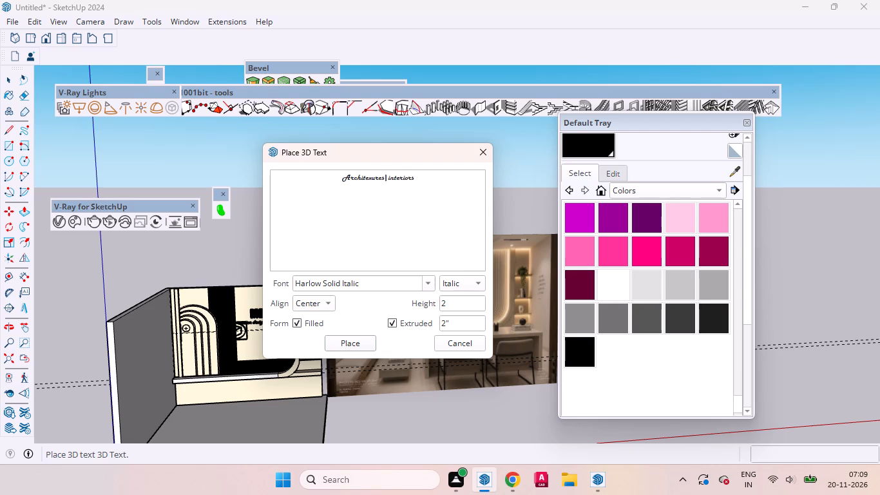
{"action": "key", "text": "shift+bar"}
{"action": "type", "text": "lands"}
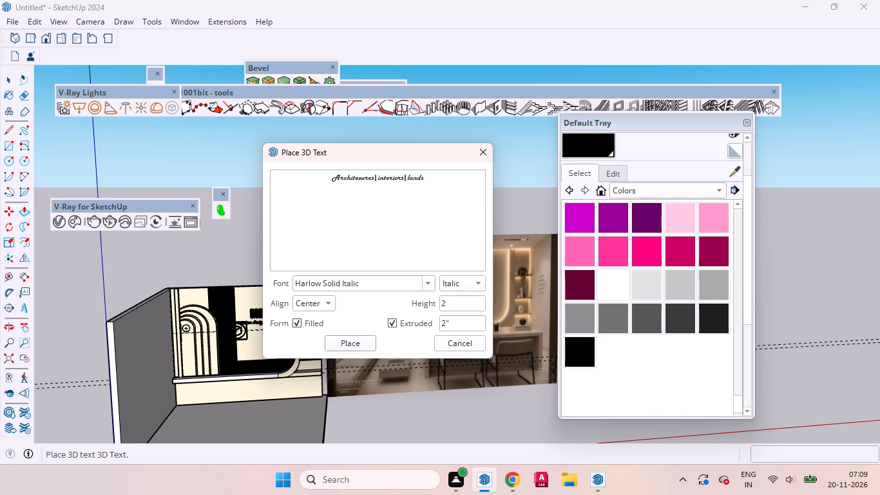
{"action": "key", "text": "c"}
{"action": "type", "text": "ap"}
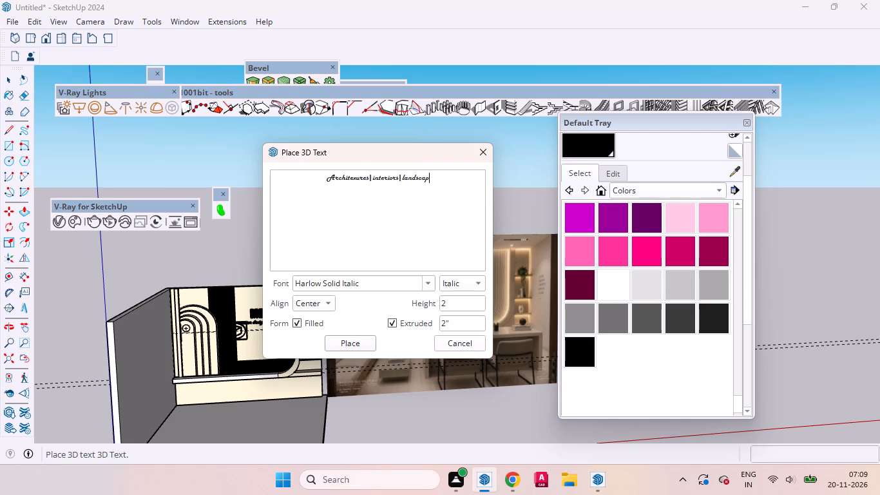
{"action": "key", "text": "e"}
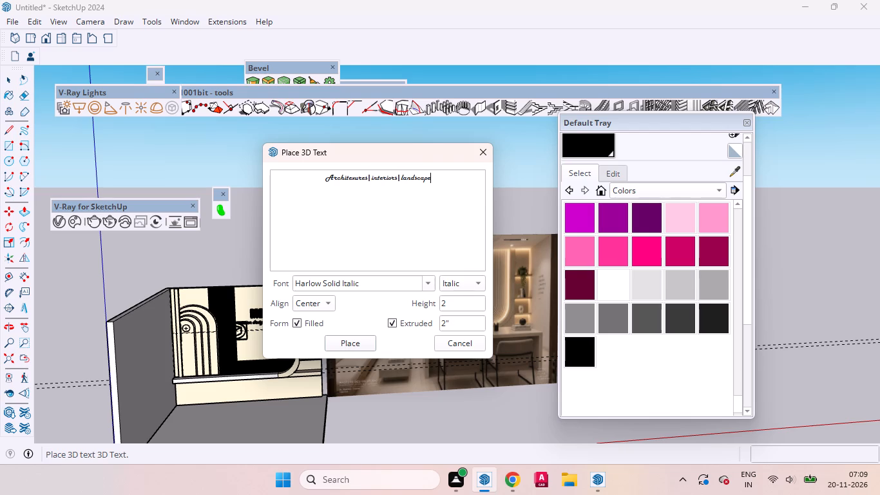
Place the "Architexures|interiors|landscape" 3D text on the wall face directly beneath the "master design studio" tagline.
{"action": "left_click", "coordinate": [345, 345]}
{"action": "scroll", "coordinate": [253, 327], "scroll_direction": "up", "scroll_amount": 12}
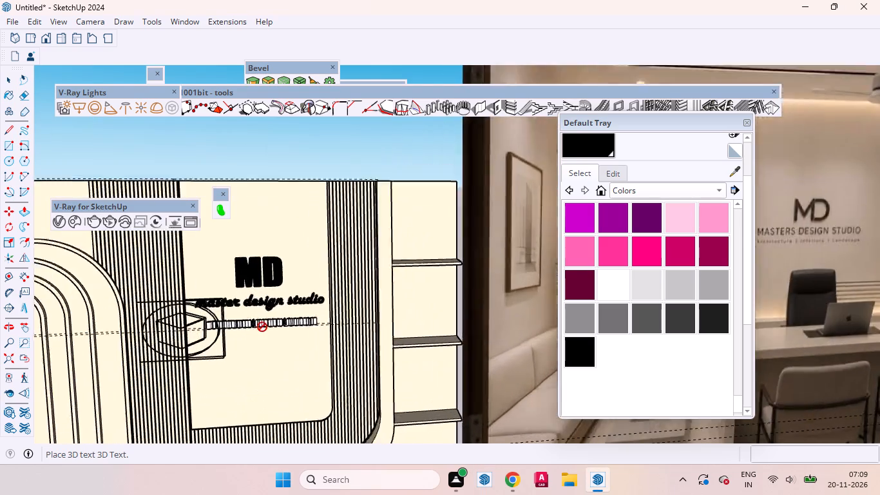
{"action": "scroll", "coordinate": [262, 327], "scroll_direction": "up", "scroll_amount": 5}
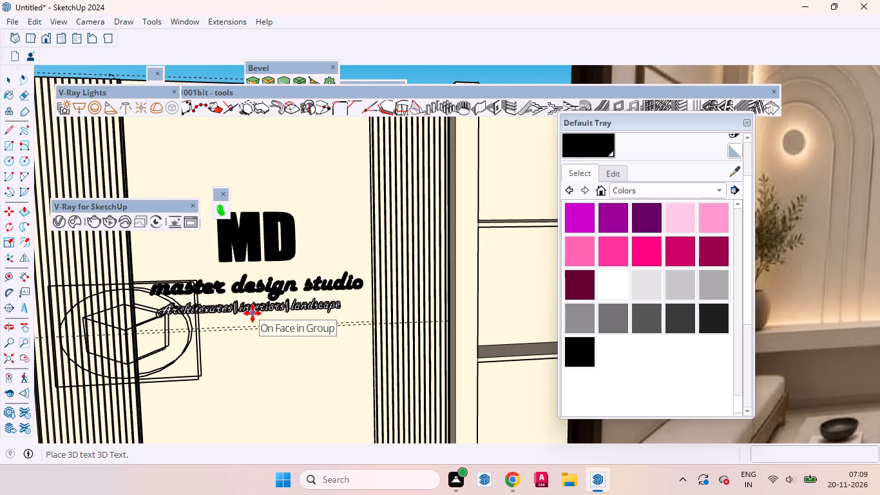
{"action": "scroll", "coordinate": [253, 313], "scroll_direction": "down", "scroll_amount": 1}
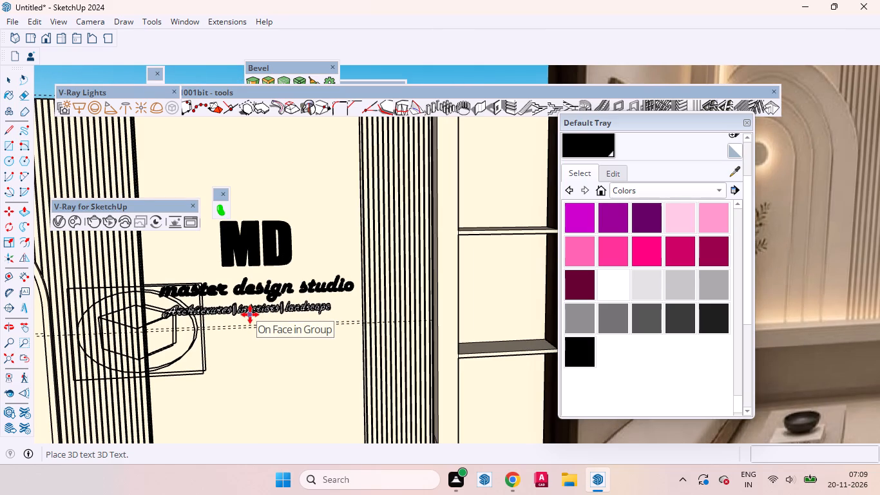
{"action": "left_click", "coordinate": [250, 315]}
{"action": "key", "text": "space"}
Scale the "Architexures|interiors|landscape" subtitle's depth to about 0.29 so the letters sit thinner on the wall.
{"action": "scroll", "coordinate": [303, 306], "scroll_direction": "up", "scroll_amount": 7}
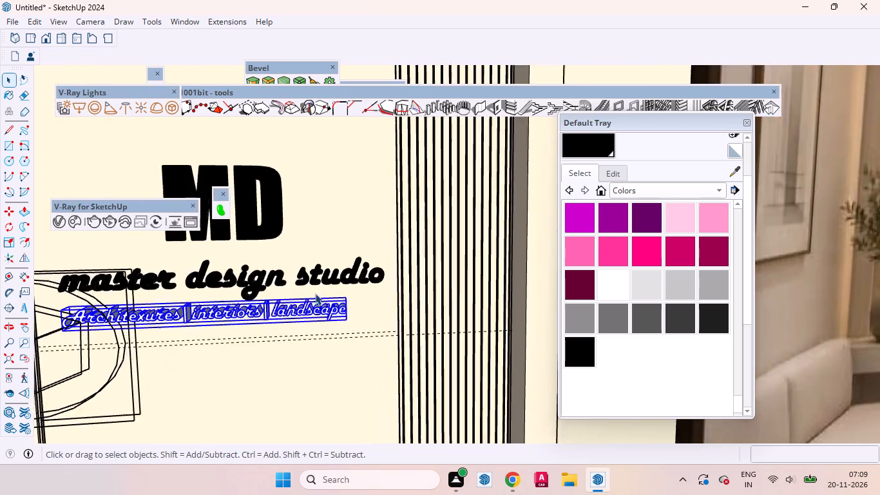
{"action": "scroll", "coordinate": [315, 293], "scroll_direction": "up", "scroll_amount": 1}
{"action": "scroll", "coordinate": [419, 338], "scroll_direction": "down", "scroll_amount": 9}
{"action": "middle_click_drag", "start_coordinate": [368, 341], "coordinate": [330, 377]}
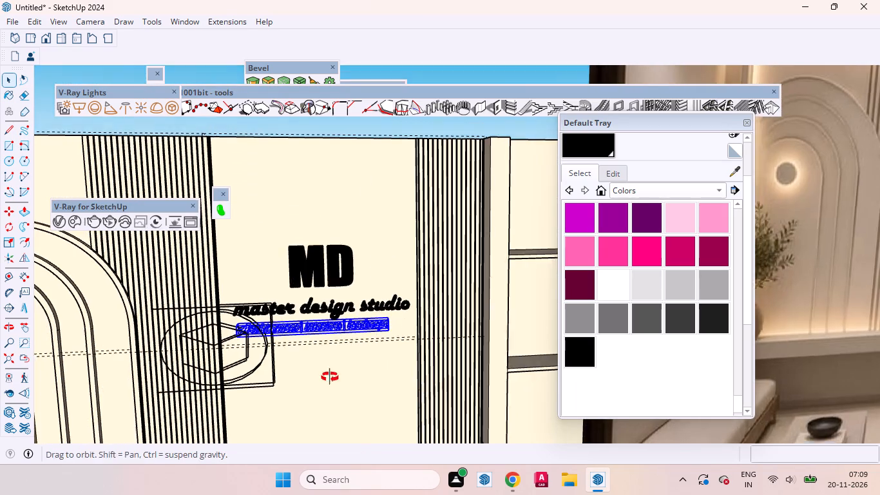
{"action": "middle_click_drag", "start_coordinate": [330, 377], "coordinate": [105, 452]}
{"action": "scroll", "coordinate": [285, 250], "scroll_direction": "up", "scroll_amount": 8}
{"action": "scroll", "coordinate": [146, 327], "scroll_direction": "down", "scroll_amount": 5}
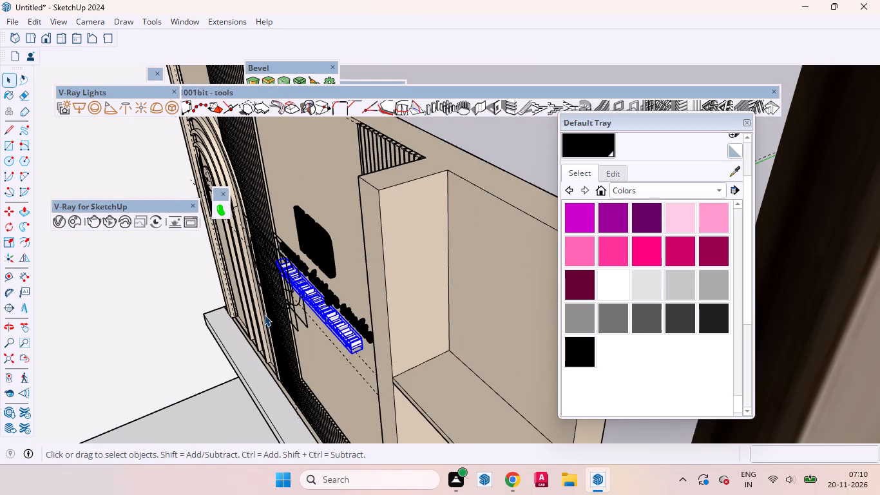
{"action": "key", "text": "s"}
{"action": "scroll", "coordinate": [306, 296], "scroll_direction": "up", "scroll_amount": 4}
{"action": "left_click", "coordinate": [310, 307]}
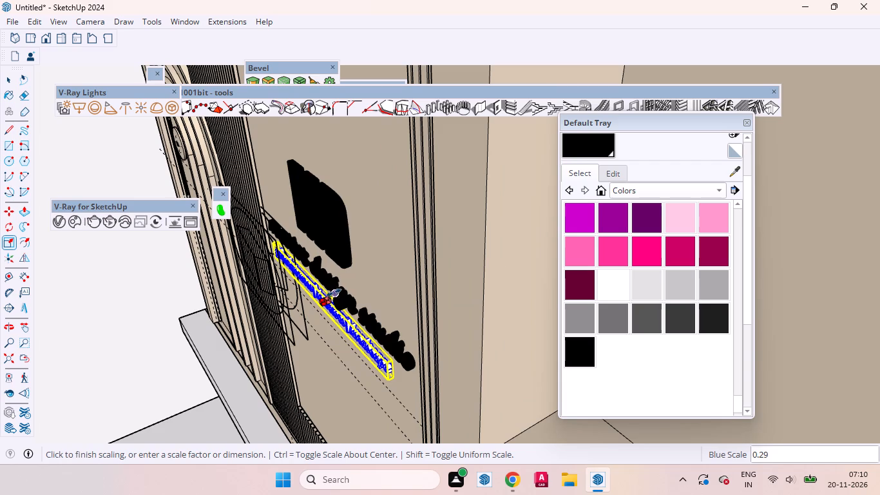
{"action": "left_click", "coordinate": [335, 292]}
{"action": "key", "text": "space"}
Stretch the subtitle's width by about 1.13 from its "landscape" end, towards the end of the "master design studio" tagline.
{"action": "middle_click_drag", "start_coordinate": [313, 341], "coordinate": [495, 230]}
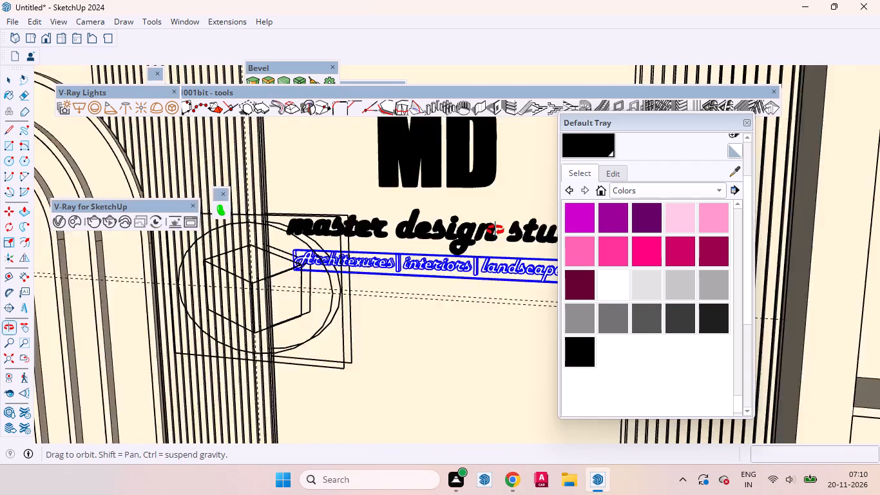
{"action": "middle_click_drag", "start_coordinate": [495, 230], "coordinate": [511, 215]}
{"action": "scroll", "coordinate": [393, 237], "scroll_direction": "down", "scroll_amount": 7}
{"action": "key", "text": "m"}
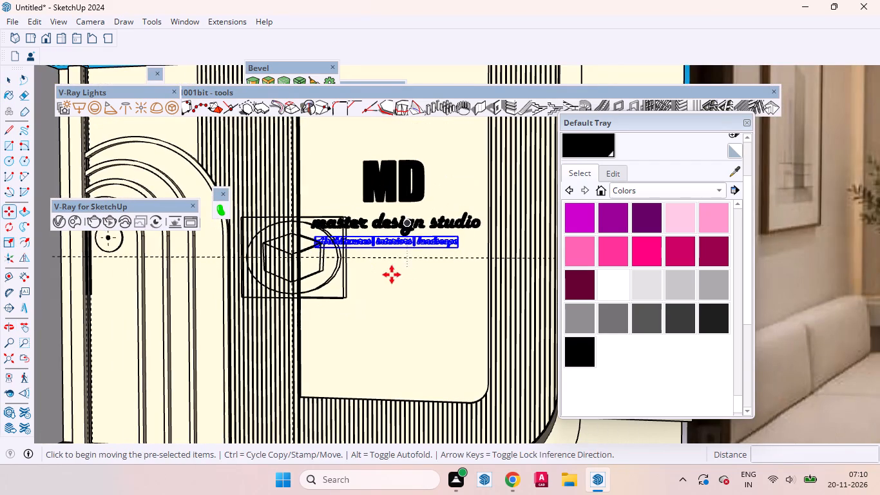
{"action": "key", "text": "a"}
{"action": "scroll", "coordinate": [468, 238], "scroll_direction": "up", "scroll_amount": 3}
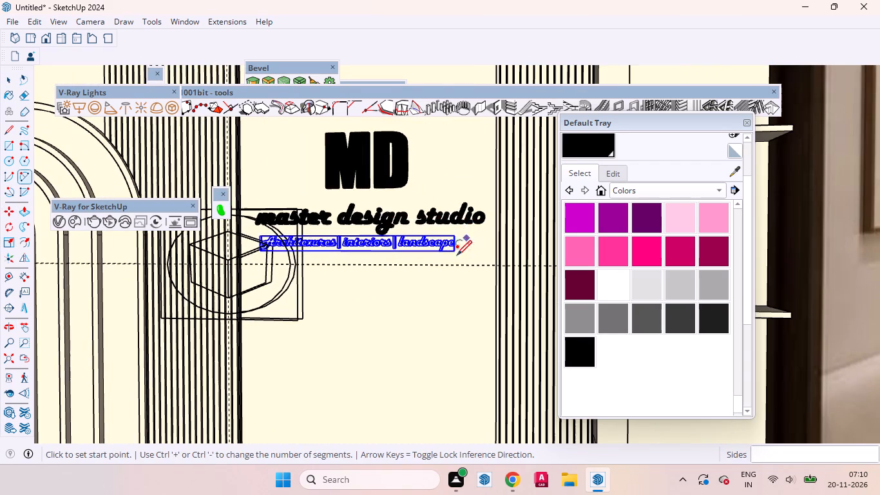
{"action": "key", "text": "space"}
{"action": "key", "text": "s"}
{"action": "scroll", "coordinate": [454, 258], "scroll_direction": "up", "scroll_amount": 7}
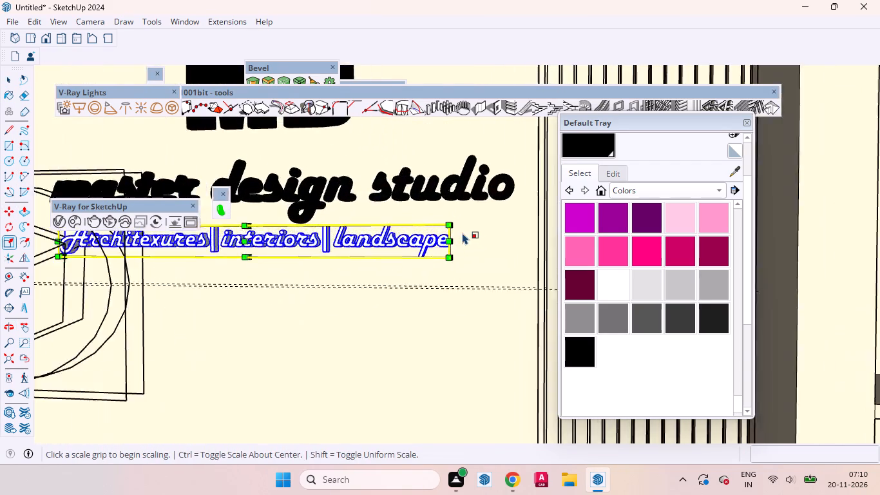
{"action": "scroll", "coordinate": [463, 233], "scroll_direction": "up", "scroll_amount": 4}
{"action": "middle_click_drag", "start_coordinate": [457, 244], "coordinate": [415, 285]}
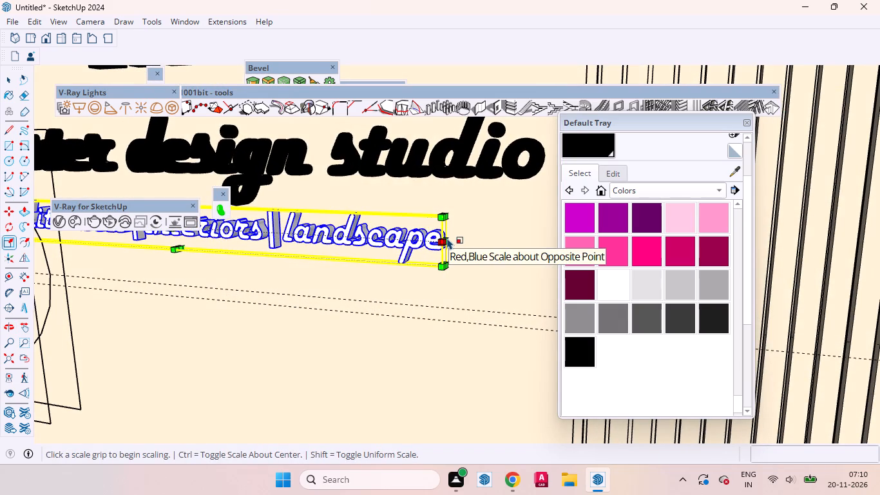
{"action": "left_click", "coordinate": [449, 235]}
{"action": "scroll", "coordinate": [458, 236], "scroll_direction": "down", "scroll_amount": 4}
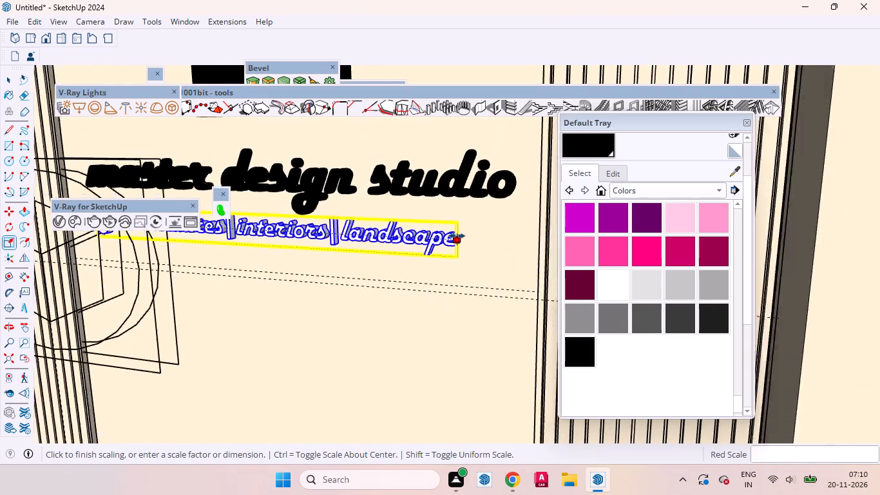
{"action": "scroll", "coordinate": [457, 236], "scroll_direction": "down", "scroll_amount": 4}
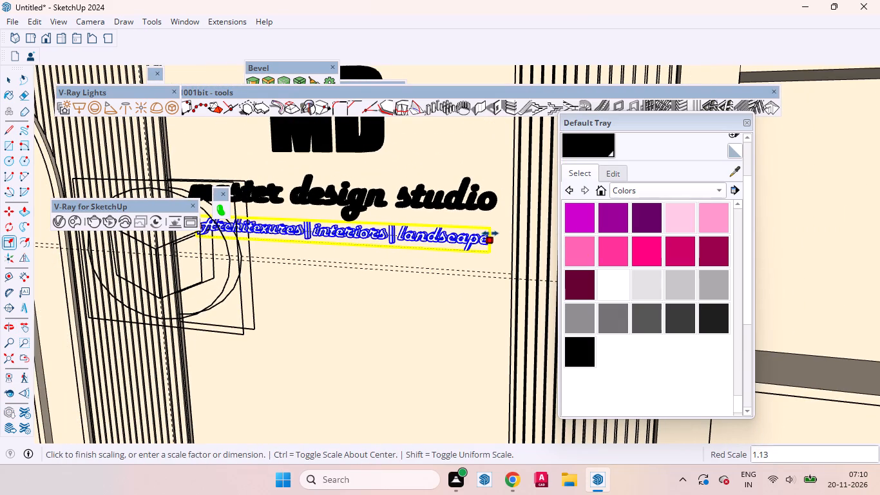
{"action": "left_click", "coordinate": [493, 232]}
Stretch the subtitle's width by about 1.02 from its "Architexures" end to line up with the tagline's start, and deselect it.
{"action": "middle_click_drag", "start_coordinate": [401, 259], "coordinate": [484, 247]}
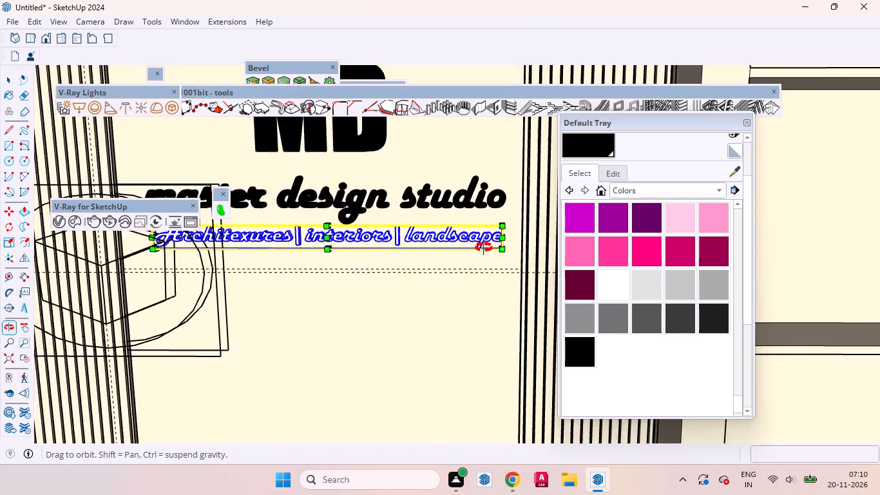
{"action": "middle_click_drag", "start_coordinate": [484, 247], "coordinate": [501, 244]}
{"action": "scroll", "coordinate": [460, 260], "scroll_direction": "down", "scroll_amount": 7}
{"action": "scroll", "coordinate": [278, 257], "scroll_direction": "up", "scroll_amount": 12}
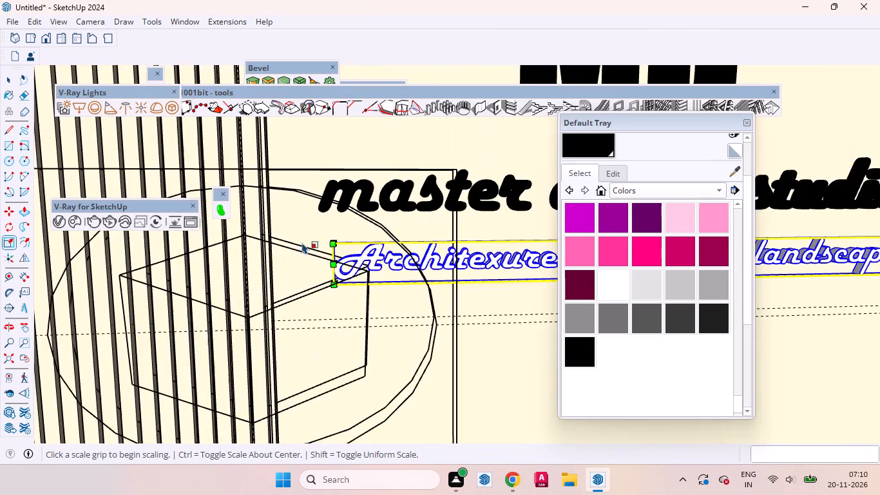
{"action": "middle_click_drag", "start_coordinate": [301, 249], "coordinate": [399, 274]}
{"action": "scroll", "coordinate": [321, 281], "scroll_direction": "up", "scroll_amount": 4}
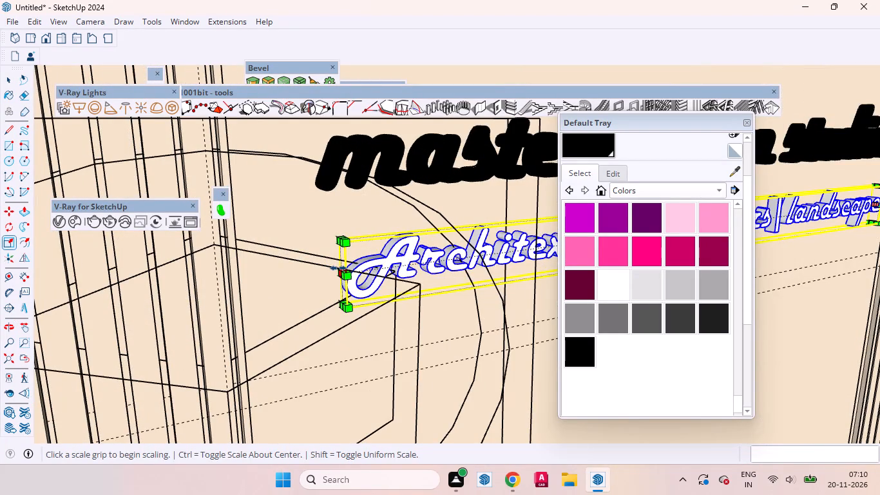
{"action": "left_click", "coordinate": [339, 269]}
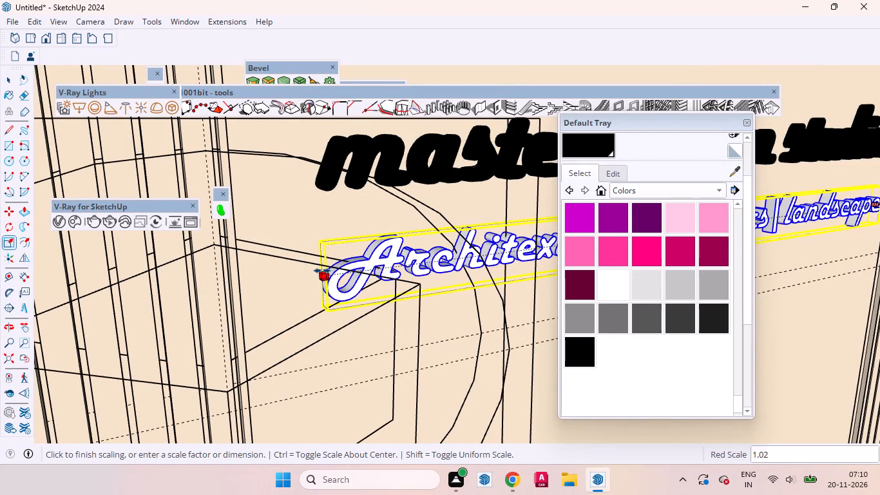
{"action": "left_click", "coordinate": [322, 271]}
{"action": "key", "text": "space"}
{"action": "scroll", "coordinate": [263, 294], "scroll_direction": "up", "scroll_amount": 1}
{"action": "scroll", "coordinate": [262, 295], "scroll_direction": "down", "scroll_amount": 12}
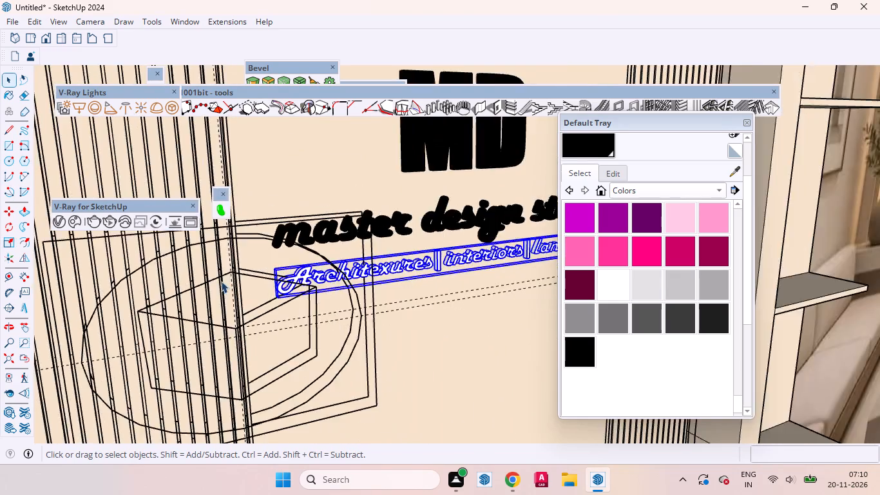
{"action": "scroll", "coordinate": [221, 281], "scroll_direction": "down", "scroll_amount": 5}
{"action": "scroll", "coordinate": [218, 282], "scroll_direction": "up", "scroll_amount": 1}
{"action": "scroll", "coordinate": [218, 282], "scroll_direction": "down", "scroll_amount": 12}
{"action": "left_click", "coordinate": [283, 142]}
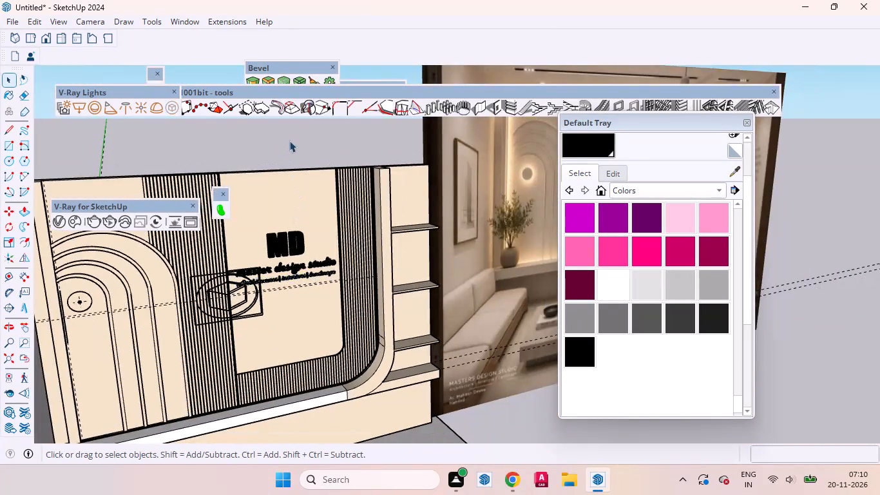
Paint the "Architexures|interiors|landscape" subtitle black from the Colors collection.
{"action": "scroll", "coordinate": [292, 274], "scroll_direction": "up", "scroll_amount": 7}
{"action": "middle_click_drag", "start_coordinate": [284, 286], "coordinate": [246, 277]}
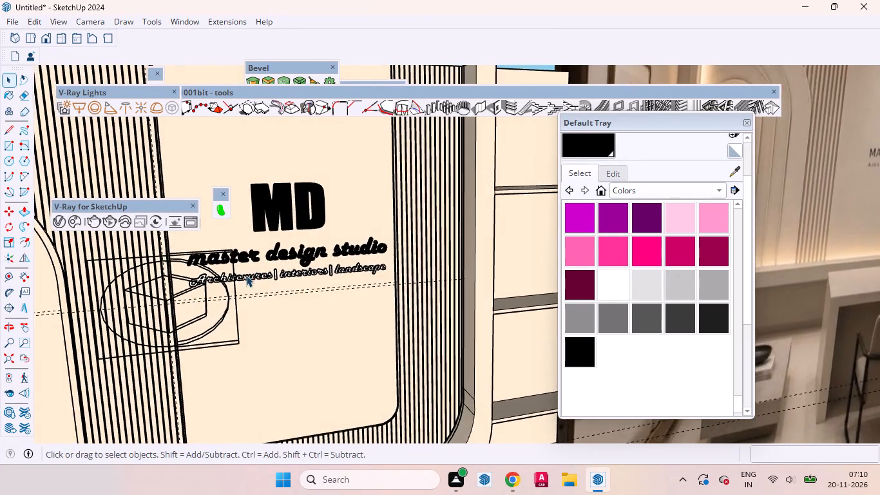
{"action": "scroll", "coordinate": [279, 274], "scroll_direction": "up", "scroll_amount": 5}
{"action": "scroll", "coordinate": [259, 273], "scroll_direction": "down", "scroll_amount": 1}
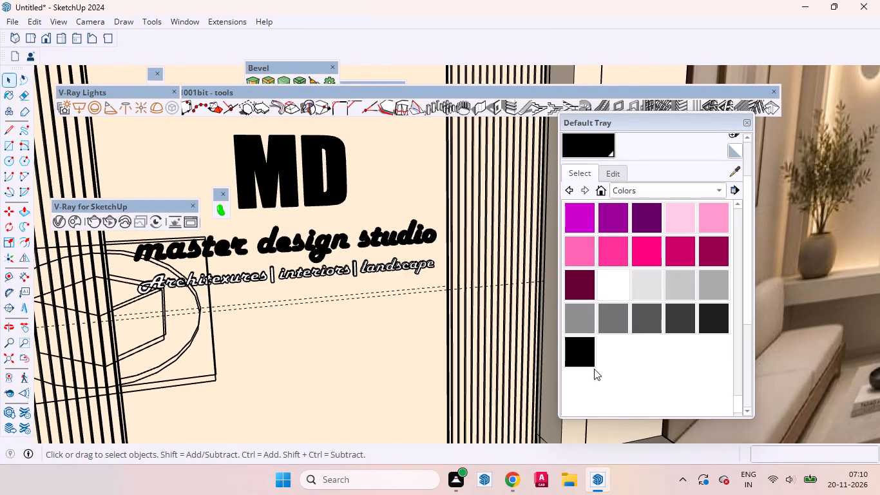
{"action": "left_click", "coordinate": [581, 362]}
{"action": "scroll", "coordinate": [260, 277], "scroll_direction": "up", "scroll_amount": 7}
{"action": "left_click", "coordinate": [277, 275]}
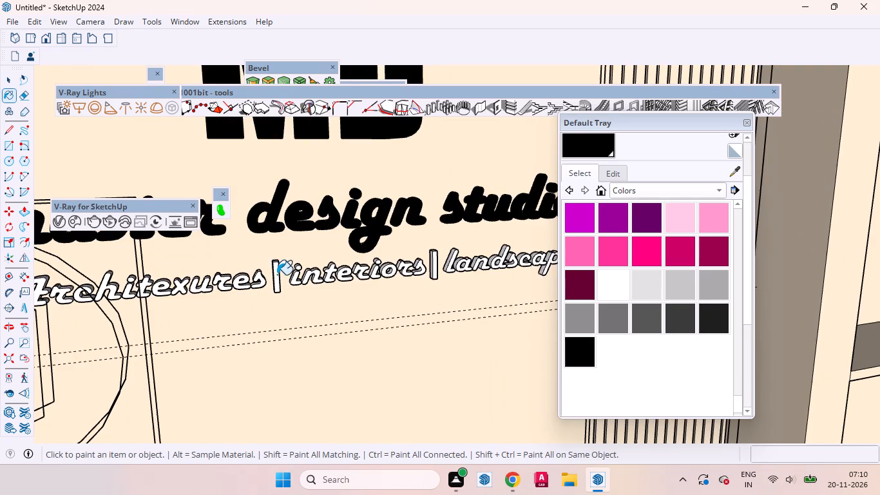
{"action": "key", "text": "space"}
Move the black subtitle slightly down the wall face, away from the "master design studio" tagline, and deselect it.
{"action": "scroll", "coordinate": [281, 322], "scroll_direction": "down", "scroll_amount": 5}
{"action": "scroll", "coordinate": [281, 322], "scroll_direction": "up", "scroll_amount": 1}
{"action": "scroll", "coordinate": [281, 322], "scroll_direction": "down", "scroll_amount": 2}
{"action": "middle_click_drag", "start_coordinate": [254, 318], "coordinate": [224, 307]}
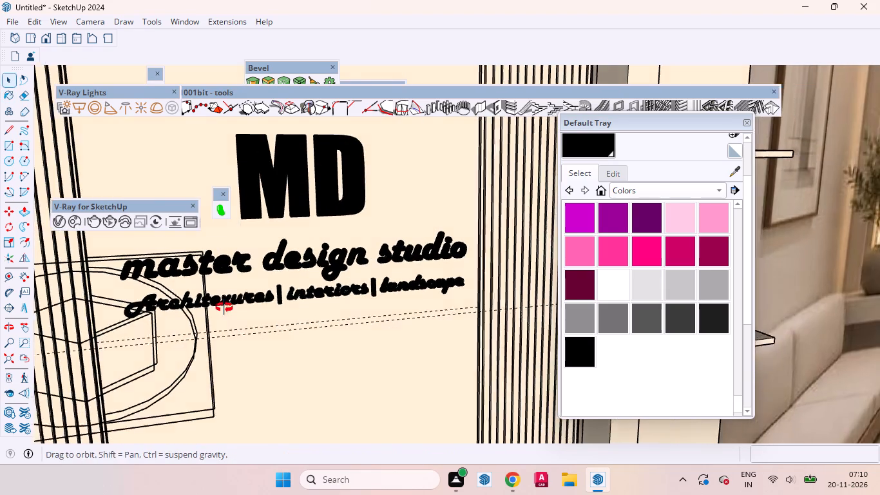
{"action": "middle_click_drag", "start_coordinate": [224, 307], "coordinate": [195, 292]}
{"action": "scroll", "coordinate": [283, 286], "scroll_direction": "up", "scroll_amount": 2}
{"action": "left_click", "coordinate": [311, 291]}
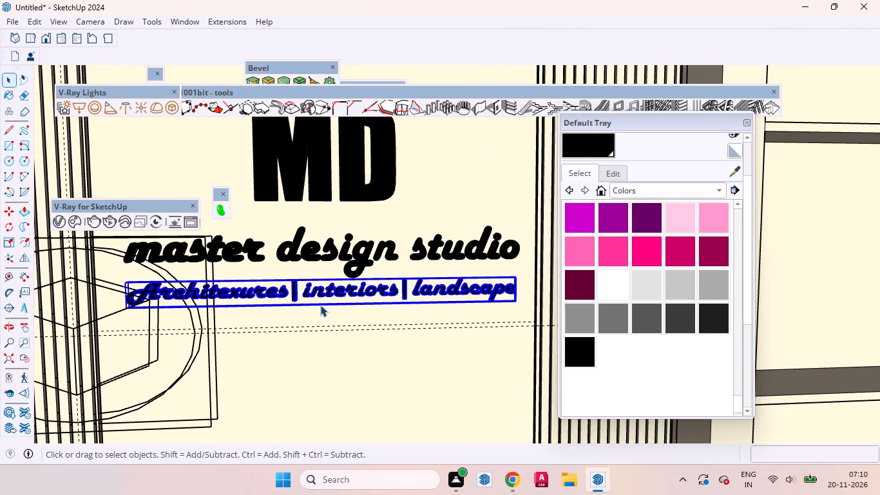
{"action": "key", "text": "m"}
{"action": "scroll", "coordinate": [320, 305], "scroll_direction": "up", "scroll_amount": 4}
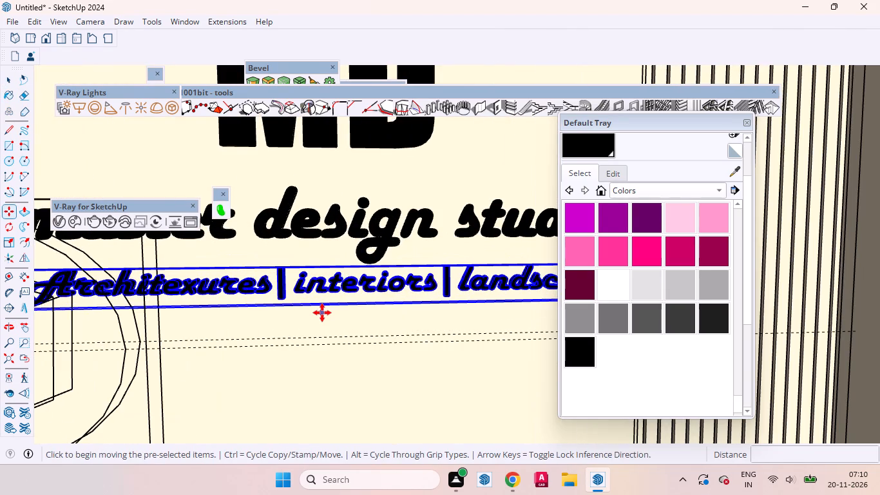
{"action": "left_click", "coordinate": [322, 313]}
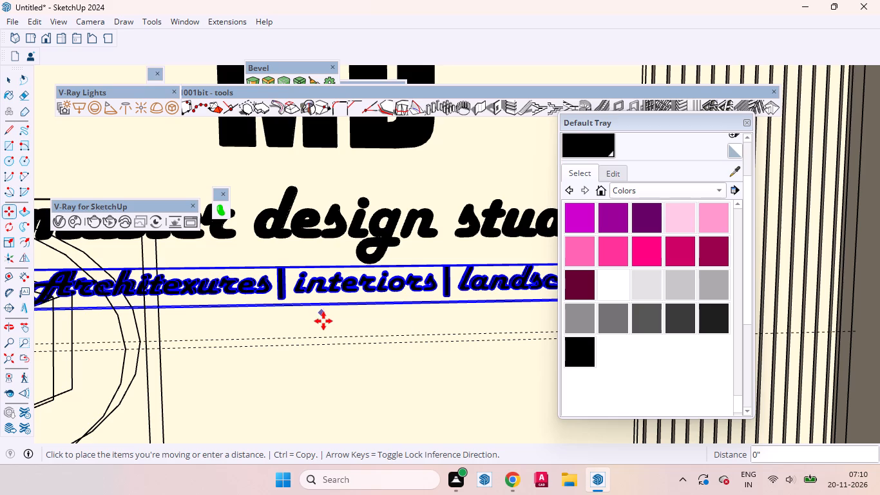
{"action": "left_click", "coordinate": [323, 321]}
{"action": "key", "text": "space"}
{"action": "scroll", "coordinate": [321, 307], "scroll_direction": "down", "scroll_amount": 3}
{"action": "scroll", "coordinate": [323, 318], "scroll_direction": "up", "scroll_amount": 1}
{"action": "scroll", "coordinate": [323, 319], "scroll_direction": "down", "scroll_amount": 5}
{"action": "scroll", "coordinate": [320, 322], "scroll_direction": "up", "scroll_amount": 1}
{"action": "scroll", "coordinate": [304, 324], "scroll_direction": "down", "scroll_amount": 2}
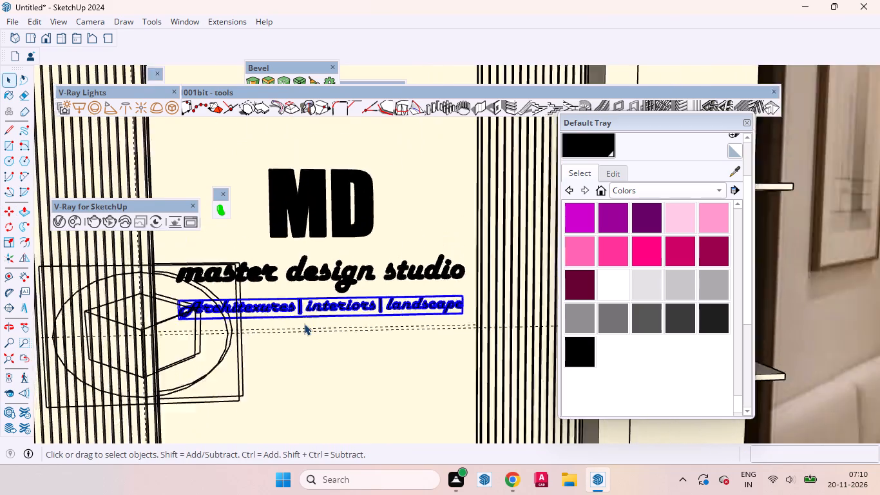
{"action": "scroll", "coordinate": [304, 324], "scroll_direction": "down", "scroll_amount": 10}
{"action": "left_click", "coordinate": [303, 155]}
Examine the lettered feature wall in perspective and from the front, comparing its lettering with the reference image.
{"action": "middle_click_drag", "start_coordinate": [339, 310], "coordinate": [276, 330]}
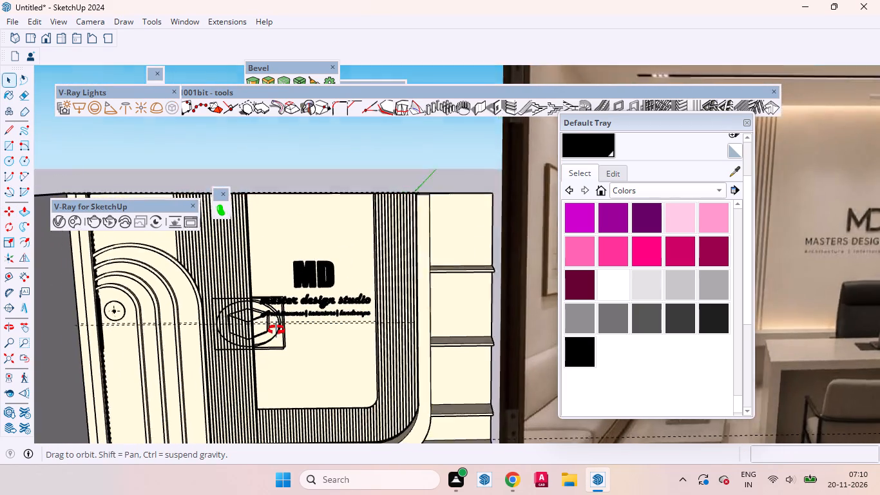
{"action": "middle_click_drag", "start_coordinate": [276, 330], "coordinate": [316, 366]}
{"action": "scroll", "coordinate": [238, 311], "scroll_direction": "down", "scroll_amount": 4}
{"action": "scroll", "coordinate": [283, 306], "scroll_direction": "up", "scroll_amount": 8}
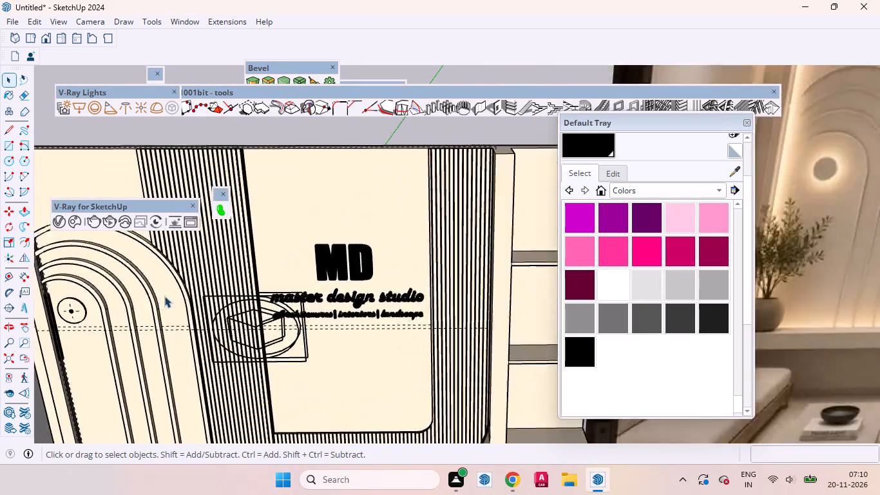
{"action": "scroll", "coordinate": [187, 304], "scroll_direction": "down", "scroll_amount": 11}
{"action": "scroll", "coordinate": [204, 293], "scroll_direction": "up", "scroll_amount": 1}
{"action": "scroll", "coordinate": [292, 292], "scroll_direction": "down", "scroll_amount": 3}
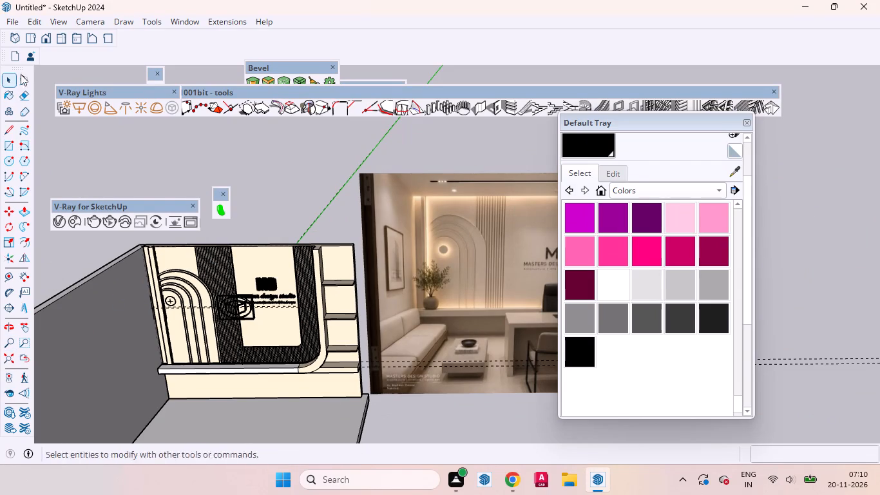
{"action": "left_click", "coordinate": [42, 42]}
{"action": "scroll", "coordinate": [294, 244], "scroll_direction": "up", "scroll_amount": 5}
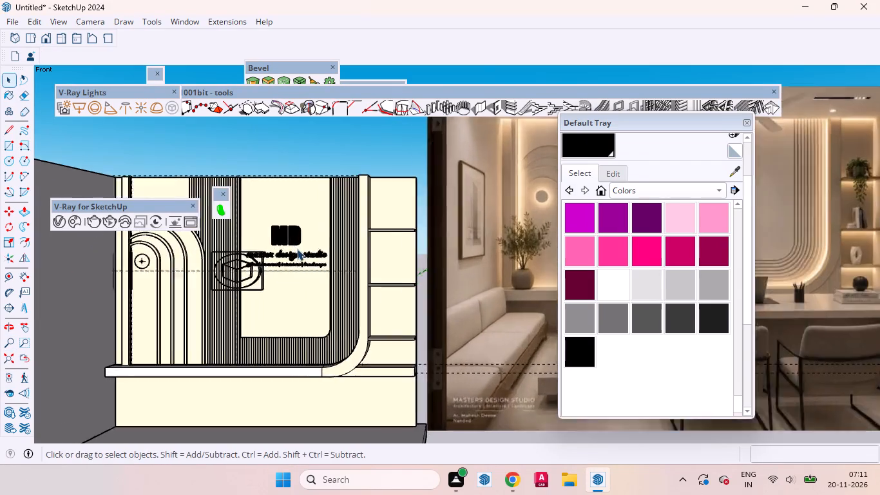
{"action": "scroll", "coordinate": [297, 249], "scroll_direction": "up", "scroll_amount": 4}
{"action": "scroll", "coordinate": [336, 250], "scroll_direction": "down", "scroll_amount": 3}
{"action": "scroll", "coordinate": [344, 261], "scroll_direction": "up", "scroll_amount": 1}
{"action": "scroll", "coordinate": [292, 276], "scroll_direction": "down", "scroll_amount": 7}
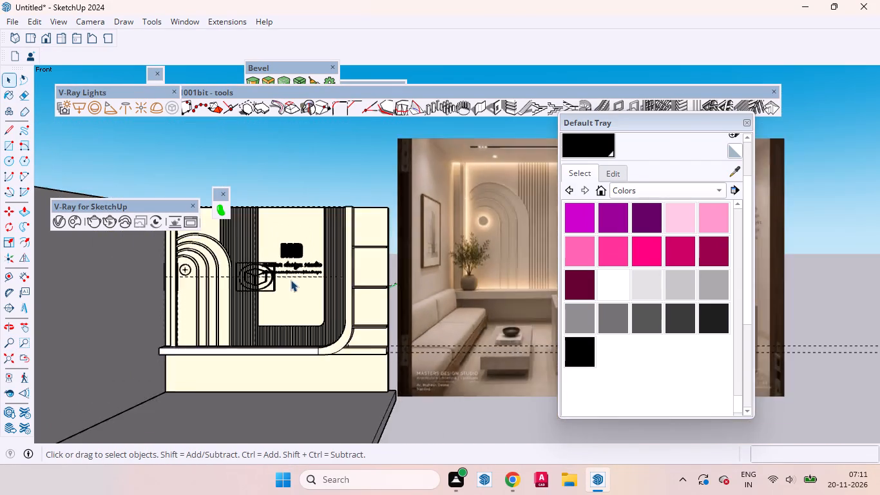
{"action": "scroll", "coordinate": [291, 280], "scroll_direction": "down", "scroll_amount": 7}
{"action": "scroll", "coordinate": [453, 242], "scroll_direction": "up", "scroll_amount": 3}
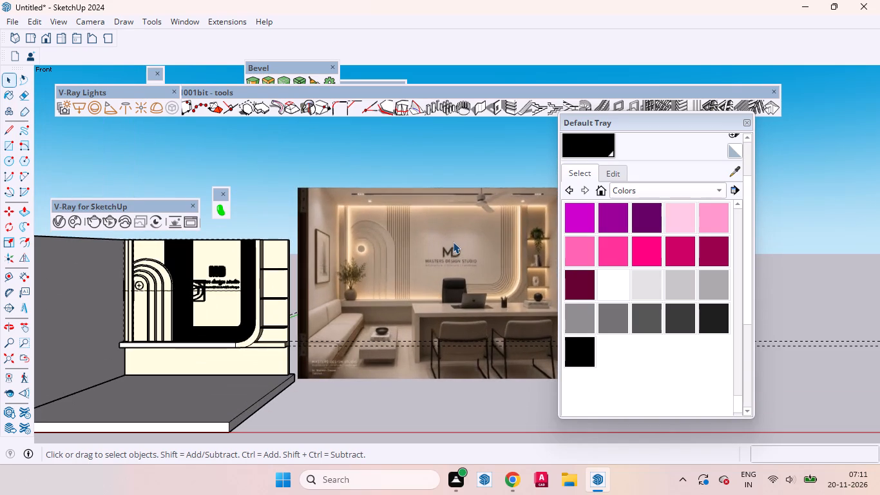
Move the "MD", "master design studio" and "Architexures|interiors|landscape" lettering together about 4" down the feature wall, and deselect it.
{"action": "scroll", "coordinate": [255, 303], "scroll_direction": "up", "scroll_amount": 9}
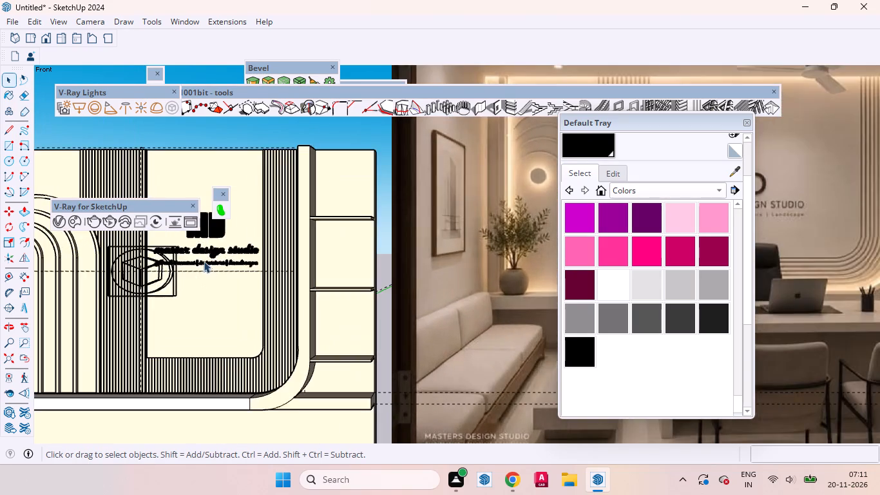
{"action": "scroll", "coordinate": [204, 261], "scroll_direction": "up", "scroll_amount": 2}
{"action": "scroll", "coordinate": [256, 364], "scroll_direction": "down", "scroll_amount": 3}
{"action": "left_click", "coordinate": [226, 254], "text": "ctrl"}
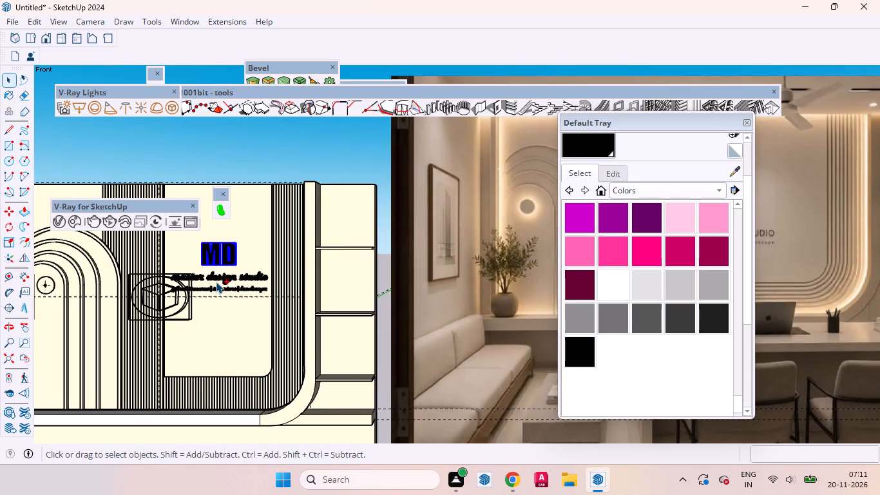
{"action": "left_click", "coordinate": [217, 279], "text": "ctrl"}
{"action": "left_click", "coordinate": [228, 288], "text": "ctrl"}
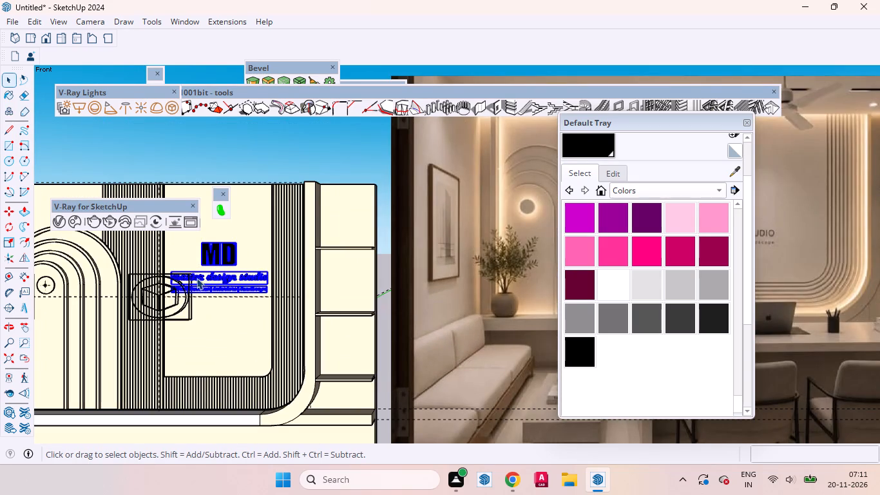
{"action": "scroll", "coordinate": [282, 329], "scroll_direction": "down", "scroll_amount": 4}
{"action": "scroll", "coordinate": [225, 322], "scroll_direction": "up", "scroll_amount": 7}
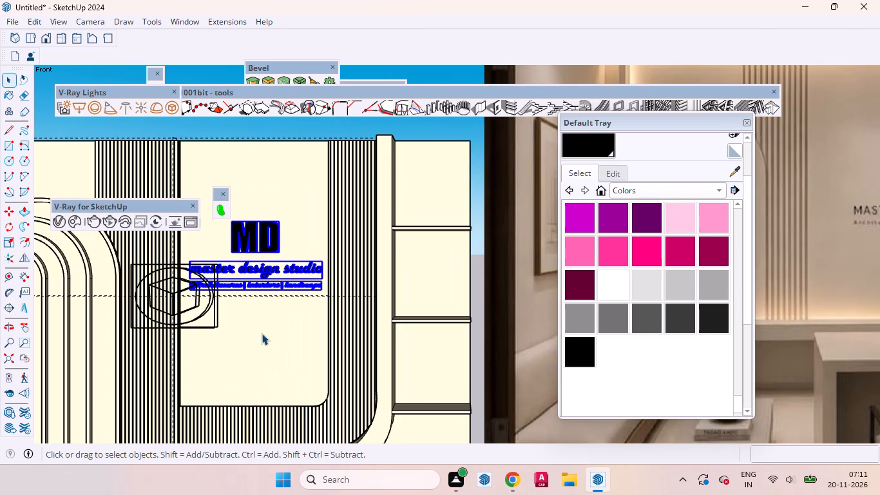
{"action": "key", "text": "m"}
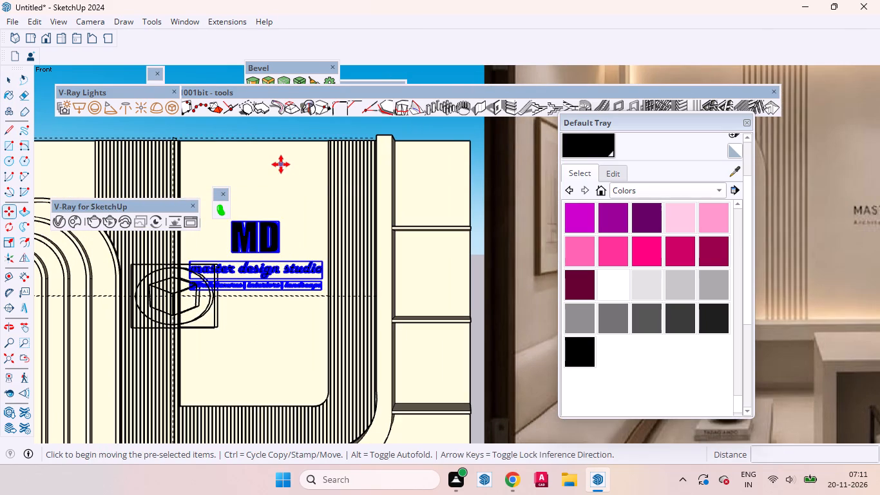
{"action": "left_click", "coordinate": [281, 164]}
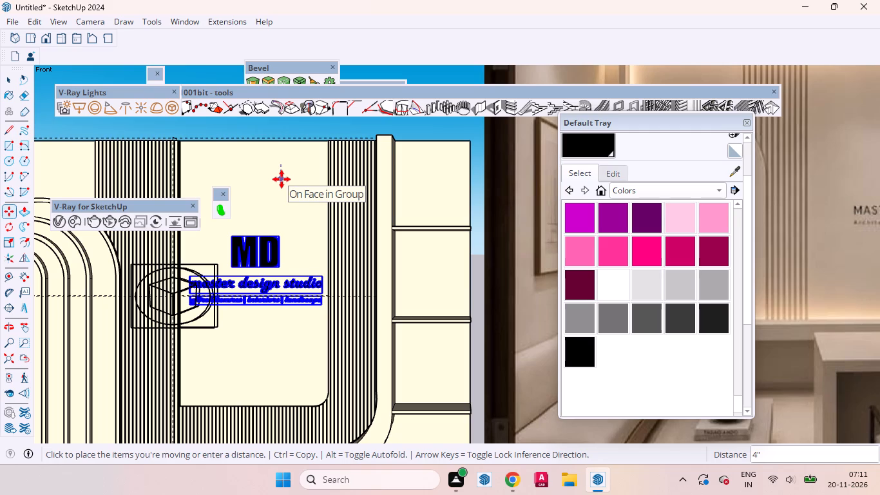
{"action": "key", "text": "space"}
{"action": "left_click", "coordinate": [273, 122]}
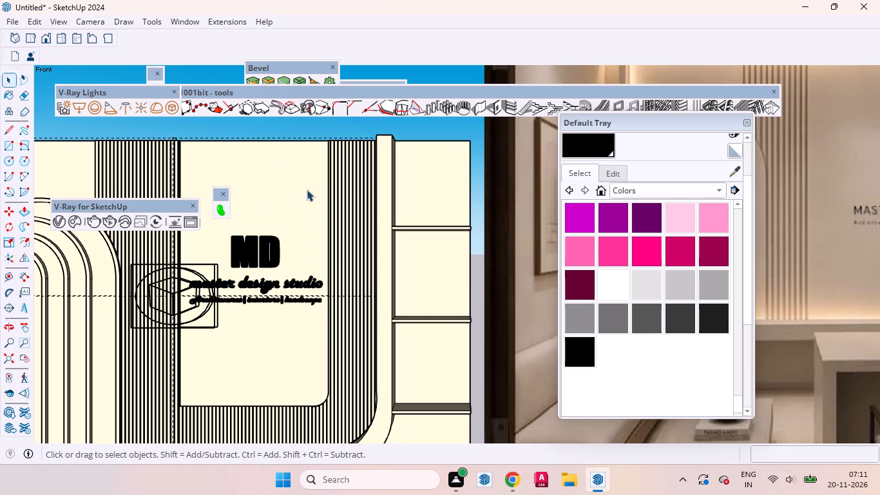
Lower all three lines of black wall lettering together by about another 3 3/8" on the feature wall, and deselect them.
{"action": "scroll", "coordinate": [317, 264], "scroll_direction": "down", "scroll_amount": 1}
{"action": "scroll", "coordinate": [317, 265], "scroll_direction": "up", "scroll_amount": 1}
{"action": "scroll", "coordinate": [317, 265], "scroll_direction": "down", "scroll_amount": 3}
{"action": "scroll", "coordinate": [315, 267], "scroll_direction": "up", "scroll_amount": 1}
{"action": "scroll", "coordinate": [315, 267], "scroll_direction": "down", "scroll_amount": 15}
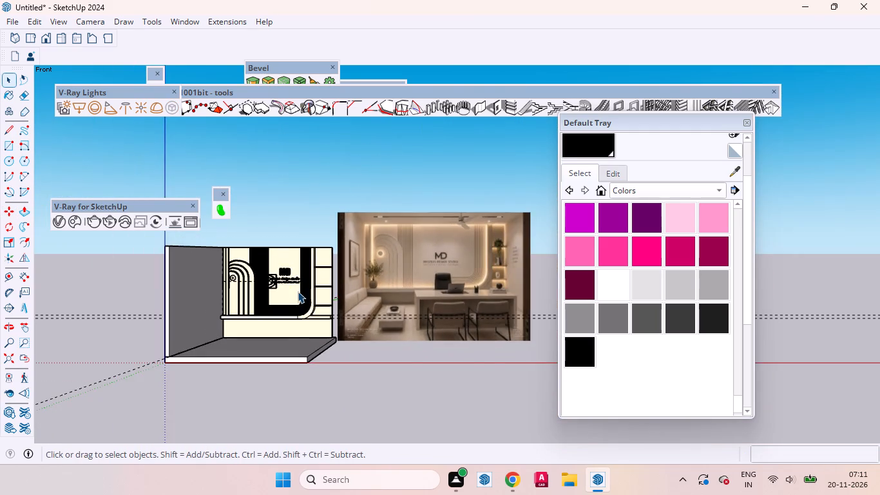
{"action": "middle_click_drag", "start_coordinate": [298, 291], "coordinate": [342, 289]}
{"action": "scroll", "coordinate": [253, 278], "scroll_direction": "up", "scroll_amount": 7}
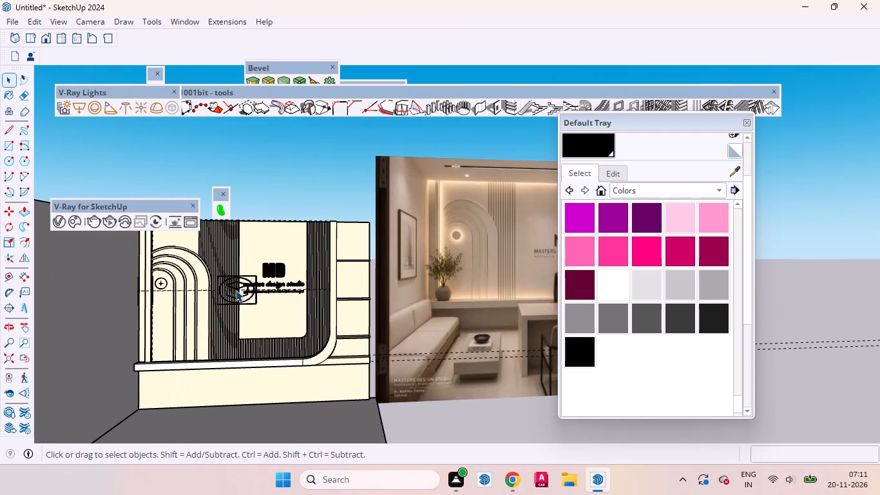
{"action": "scroll", "coordinate": [177, 305], "scroll_direction": "down", "scroll_amount": 2}
{"action": "scroll", "coordinate": [210, 296], "scroll_direction": "up", "scroll_amount": 2}
{"action": "scroll", "coordinate": [260, 275], "scroll_direction": "up", "scroll_amount": 5}
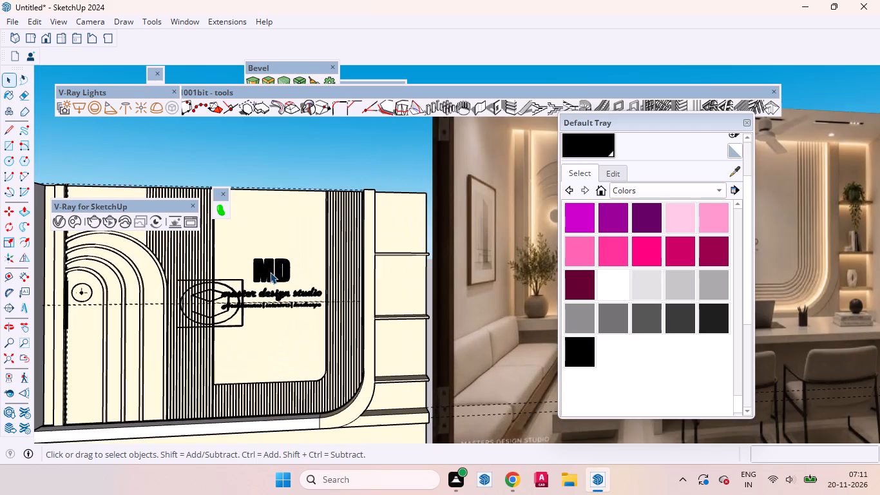
{"action": "left_click", "coordinate": [271, 271], "text": "ctrl"}
{"action": "left_click", "coordinate": [268, 293], "text": "ctrl"}
{"action": "left_click", "coordinate": [270, 304], "text": "ctrl"}
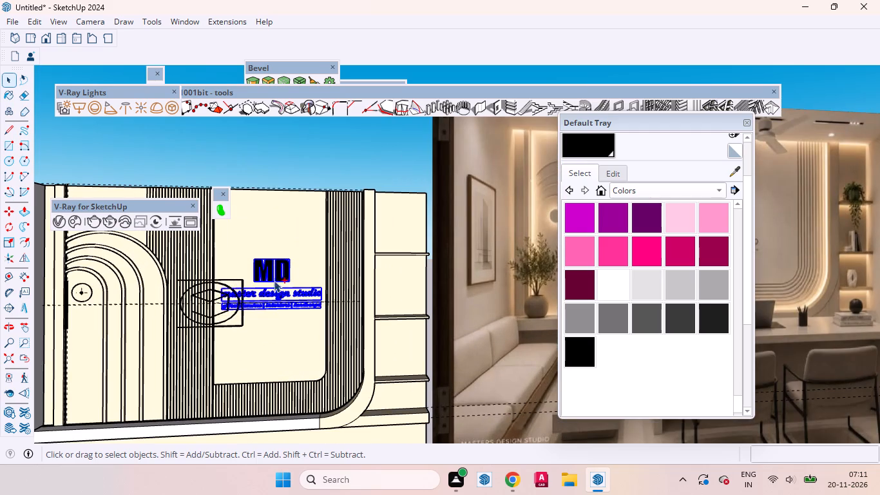
{"action": "key", "text": "m"}
{"action": "left_click", "coordinate": [265, 227]}
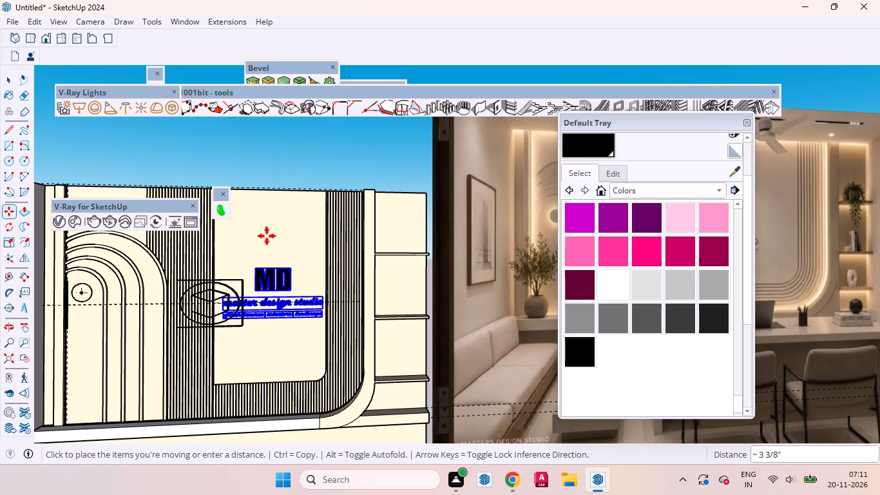
{"action": "key", "text": "space"}
{"action": "left_click", "coordinate": [285, 162]}
Shift the "MD" logo, tagline and subtitle together about 3 1/2" further down the cream wall panel, and deselect them.
{"action": "scroll", "coordinate": [280, 290], "scroll_direction": "down", "scroll_amount": 2}
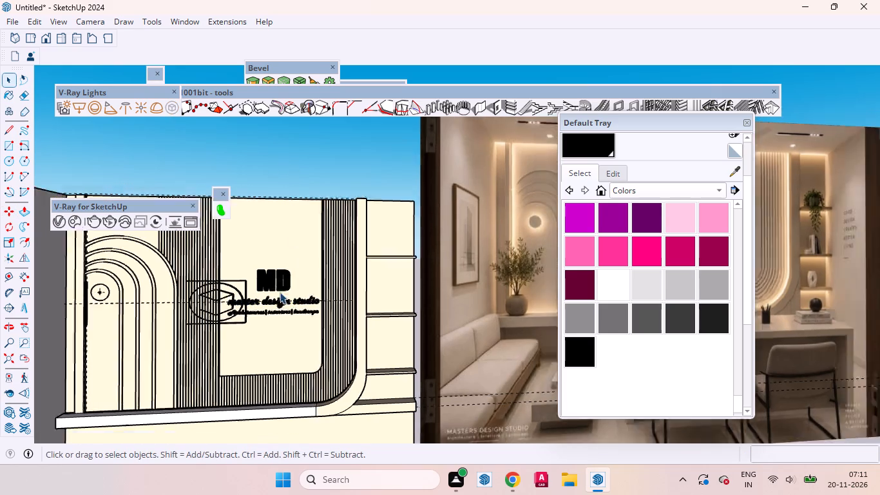
{"action": "scroll", "coordinate": [280, 292], "scroll_direction": "down", "scroll_amount": 6}
{"action": "middle_click_drag", "start_coordinate": [320, 346], "coordinate": [320, 382]}
{"action": "scroll", "coordinate": [282, 306], "scroll_direction": "up", "scroll_amount": 4}
{"action": "scroll", "coordinate": [303, 208], "scroll_direction": "down", "scroll_amount": 4}
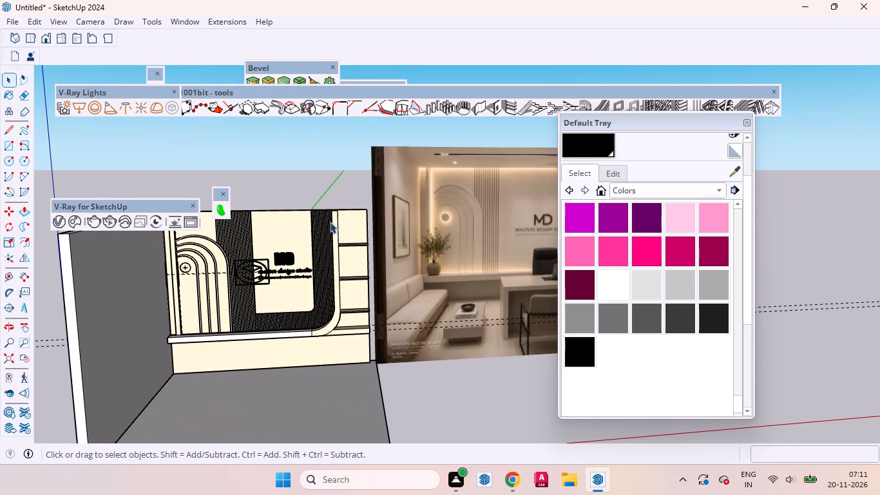
{"action": "scroll", "coordinate": [267, 296], "scroll_direction": "up", "scroll_amount": 8}
{"action": "middle_click_drag", "start_coordinate": [301, 295], "coordinate": [279, 231]}
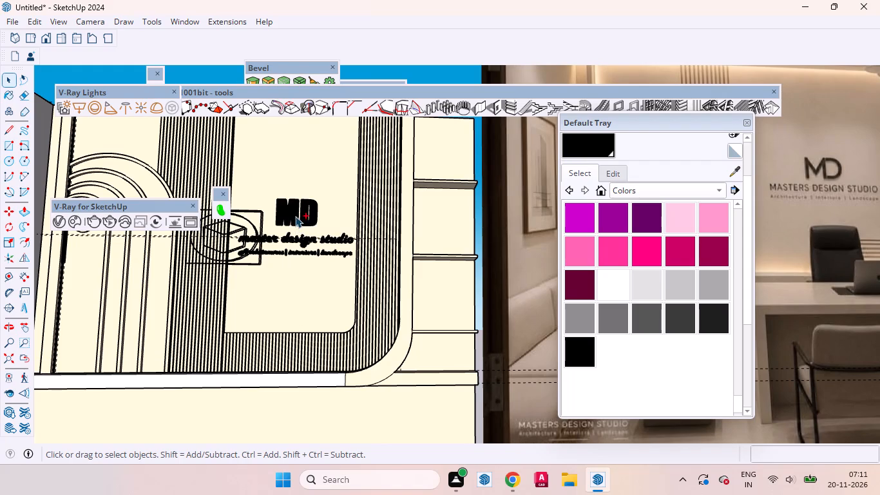
{"action": "left_click", "coordinate": [295, 216], "text": "ctrl"}
{"action": "left_click", "coordinate": [296, 239], "text": "ctrl"}
{"action": "left_click", "coordinate": [298, 254], "text": "ctrl"}
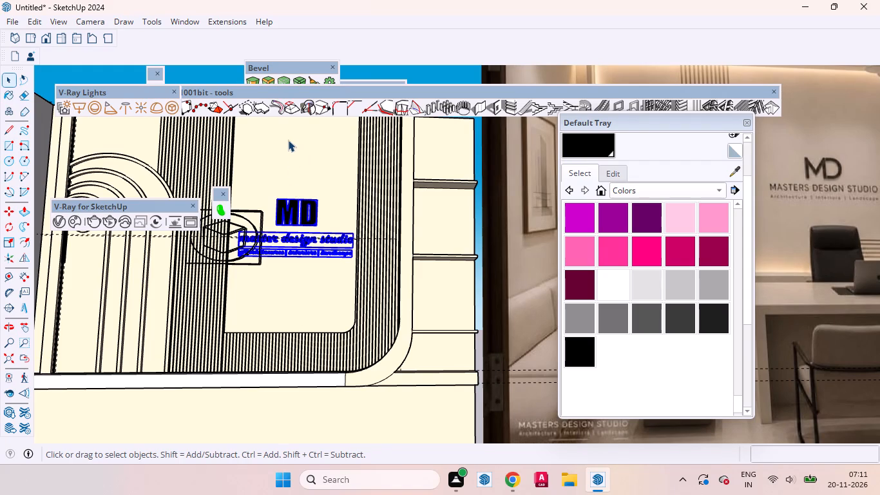
{"action": "key", "text": "m"}
{"action": "left_click", "coordinate": [302, 139]}
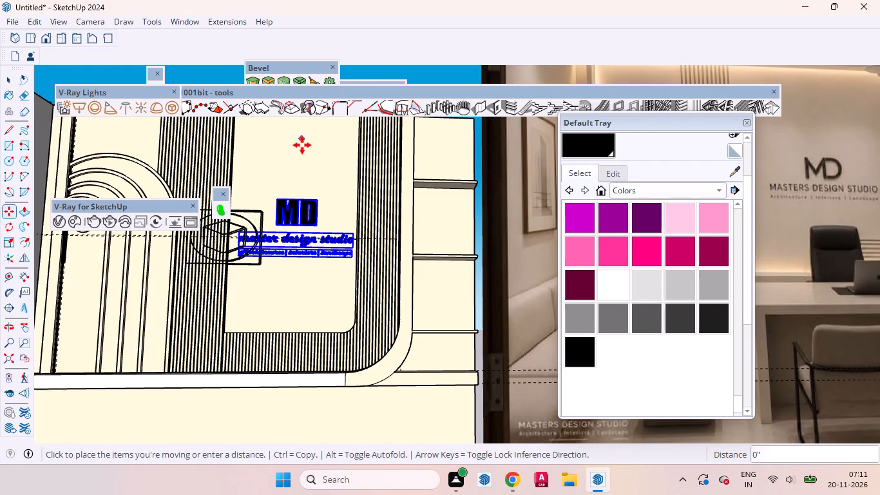
{"action": "left_click", "coordinate": [302, 149]}
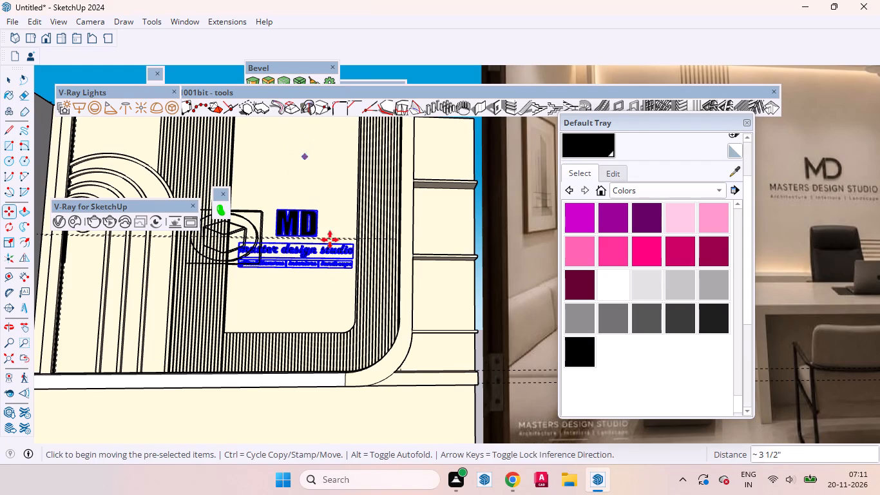
{"action": "key", "text": "space"}
{"action": "scroll", "coordinate": [343, 332], "scroll_direction": "down", "scroll_amount": 8}
{"action": "left_click", "coordinate": [326, 179]}
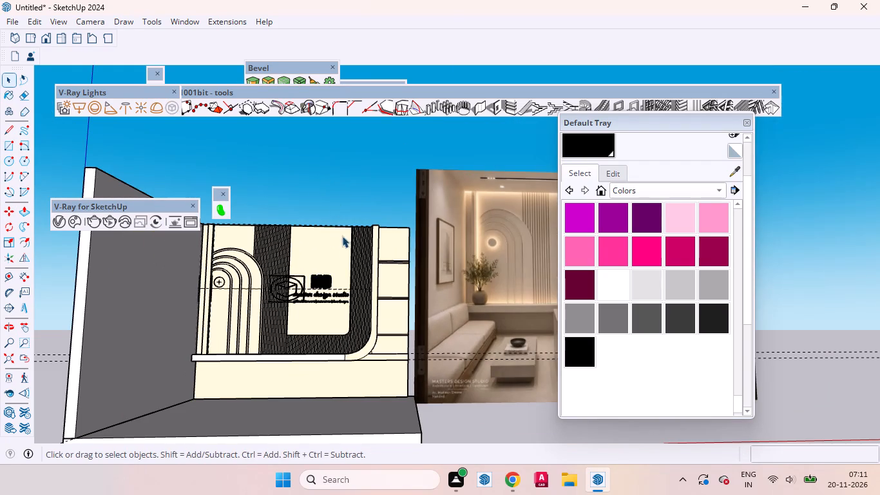
Examine the room corner and lettered feature wall in perspective beside the reference image, and return to the front view.
{"action": "middle_click_drag", "start_coordinate": [342, 286], "coordinate": [287, 342]}
{"action": "scroll", "coordinate": [349, 323], "scroll_direction": "down", "scroll_amount": 8}
{"action": "scroll", "coordinate": [334, 317], "scroll_direction": "up", "scroll_amount": 1}
{"action": "scroll", "coordinate": [340, 322], "scroll_direction": "down", "scroll_amount": 4}
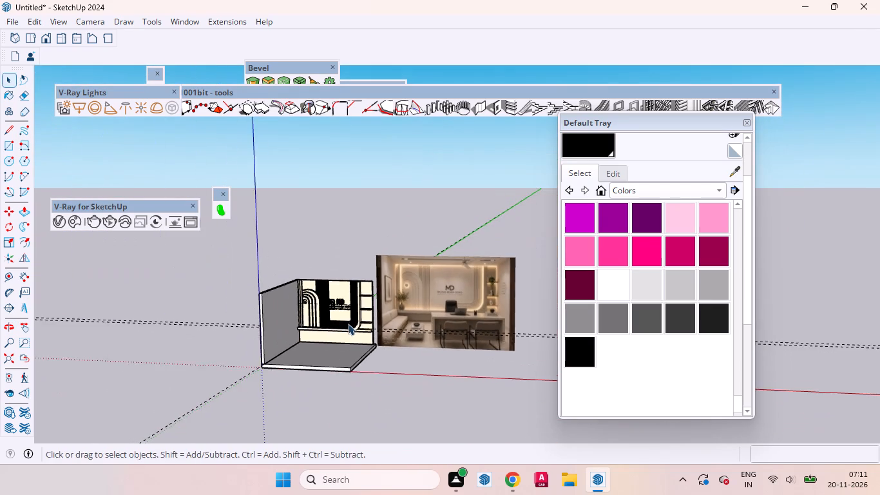
{"action": "middle_click_drag", "start_coordinate": [348, 324], "coordinate": [404, 393]}
{"action": "middle_click_drag", "start_coordinate": [402, 389], "coordinate": [403, 366]}
{"action": "scroll", "coordinate": [295, 348], "scroll_direction": "up", "scroll_amount": 7}
{"action": "scroll", "coordinate": [289, 330], "scroll_direction": "down", "scroll_amount": 4}
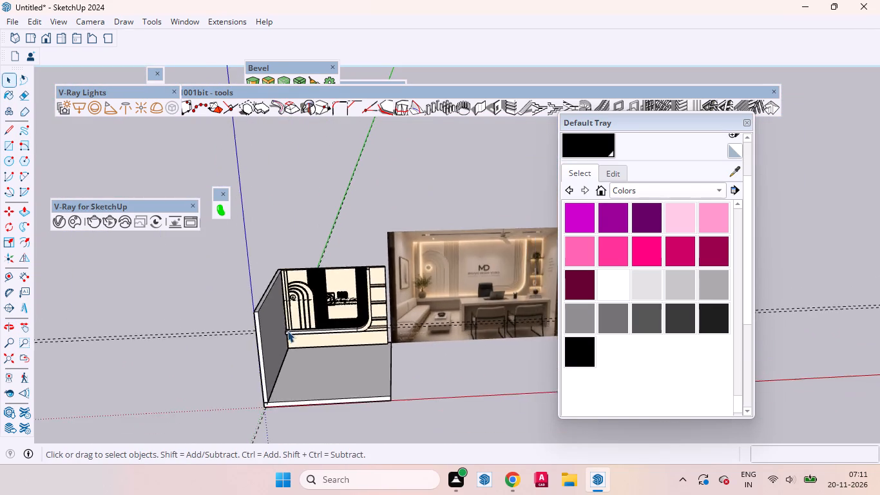
{"action": "scroll", "coordinate": [287, 331], "scroll_direction": "down", "scroll_amount": 4}
{"action": "scroll", "coordinate": [423, 325], "scroll_direction": "up", "scroll_amount": 20}
{"action": "scroll", "coordinate": [423, 325], "scroll_direction": "up", "scroll_amount": 3}
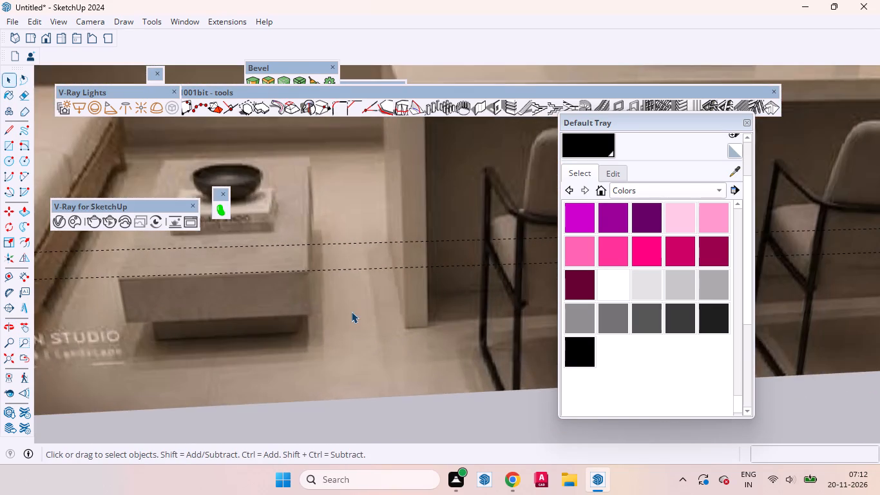
{"action": "middle_click_drag", "start_coordinate": [351, 311], "coordinate": [359, 376]}
{"action": "scroll", "coordinate": [359, 295], "scroll_direction": "down", "scroll_amount": 14}
{"action": "middle_click_drag", "start_coordinate": [334, 289], "coordinate": [329, 277]}
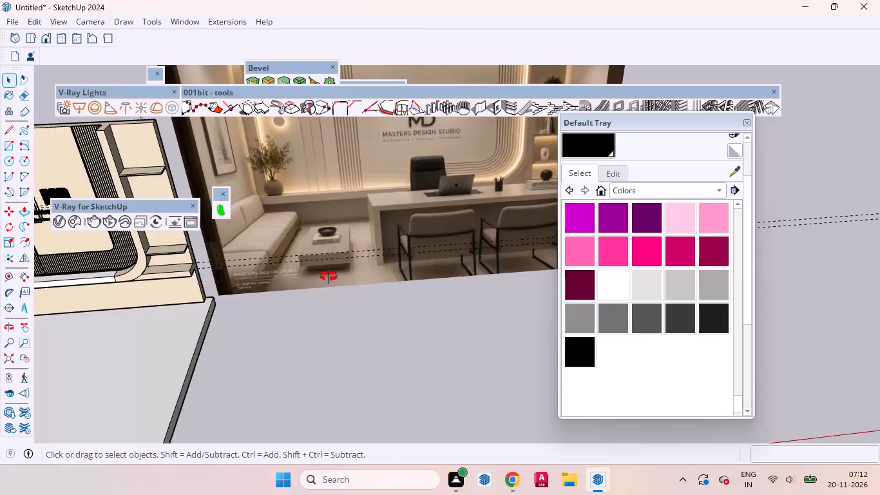
{"action": "middle_click_drag", "start_coordinate": [329, 277], "coordinate": [334, 213]}
{"action": "scroll", "coordinate": [451, 252], "scroll_direction": "down", "scroll_amount": 1}
{"action": "scroll", "coordinate": [452, 254], "scroll_direction": "up", "scroll_amount": 1}
{"action": "scroll", "coordinate": [453, 255], "scroll_direction": "down", "scroll_amount": 9}
{"action": "scroll", "coordinate": [293, 275], "scroll_direction": "up", "scroll_amount": 8}
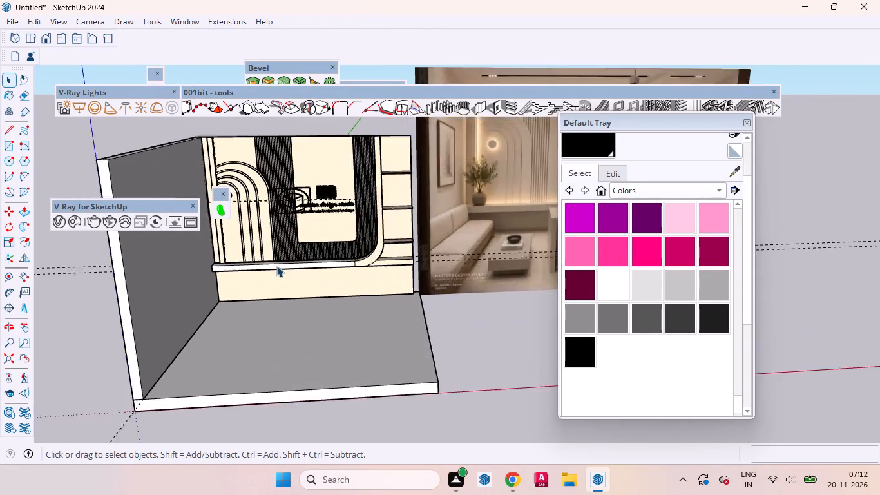
{"action": "scroll", "coordinate": [269, 269], "scroll_direction": "down", "scroll_amount": 4}
{"action": "middle_click_drag", "start_coordinate": [262, 251], "coordinate": [258, 221]}
{"action": "left_click", "coordinate": [43, 33]}
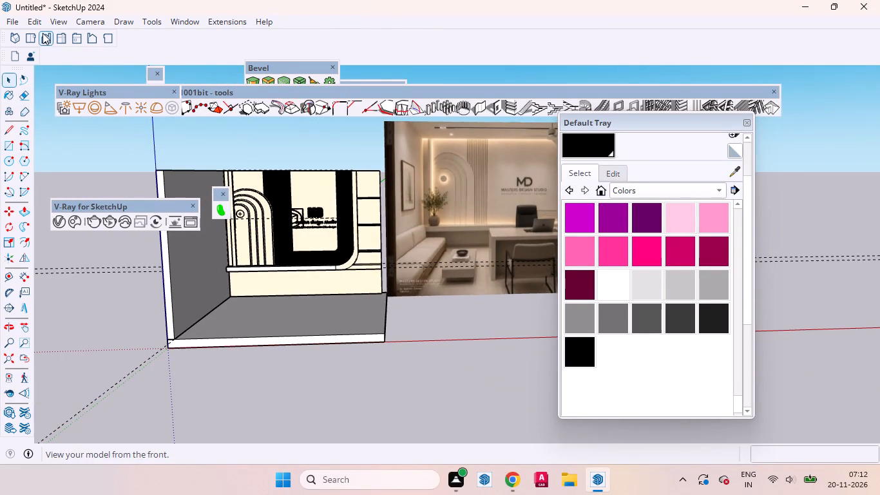
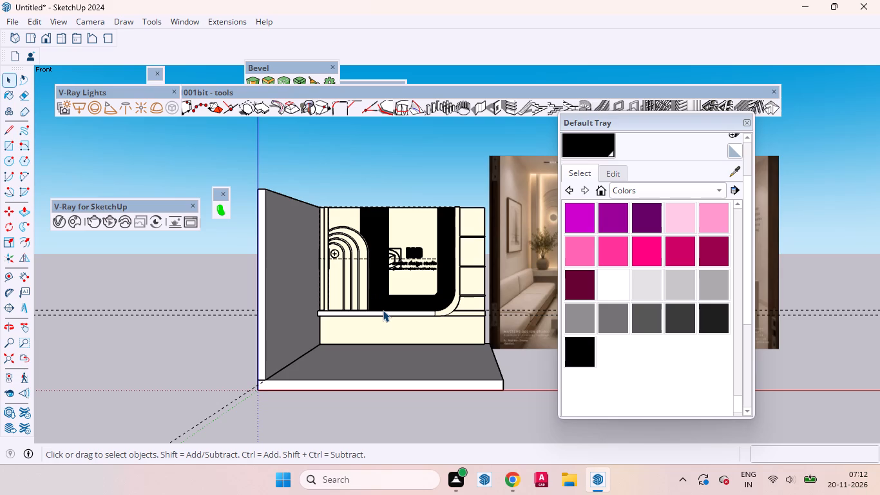
Copy the room's side wall about 11' 9" across to the opposite edge of the floor, and deselect it.
{"action": "middle_click_drag", "start_coordinate": [326, 318], "coordinate": [573, 478]}
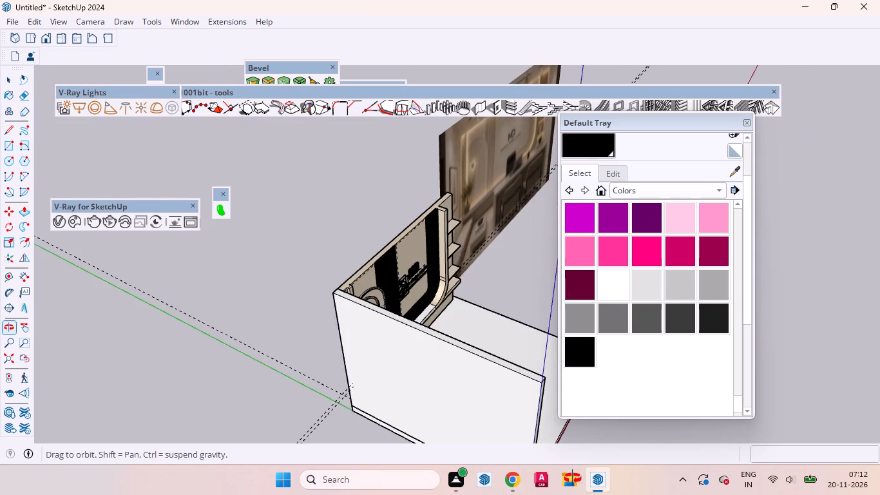
{"action": "middle_click_drag", "start_coordinate": [573, 478], "coordinate": [330, 409]}
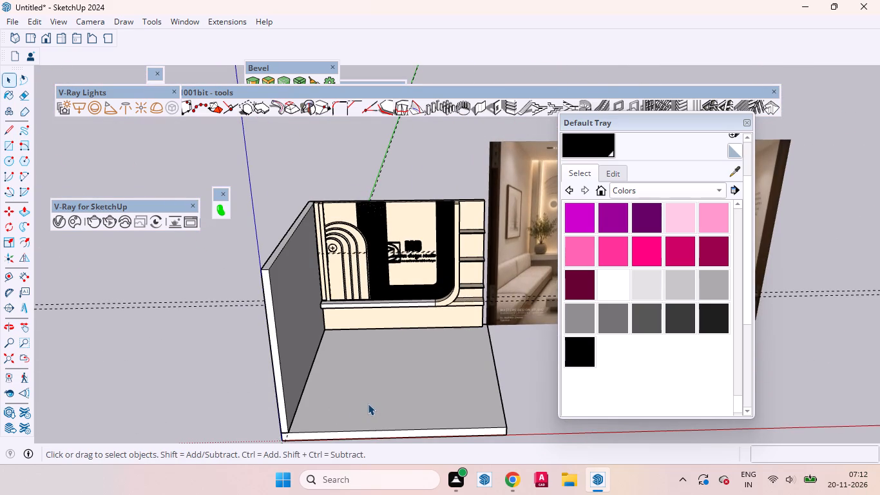
{"action": "left_click", "coordinate": [297, 375]}
{"action": "scroll", "coordinate": [287, 329], "scroll_direction": "down", "scroll_amount": 3}
{"action": "scroll", "coordinate": [277, 406], "scroll_direction": "up", "scroll_amount": 10}
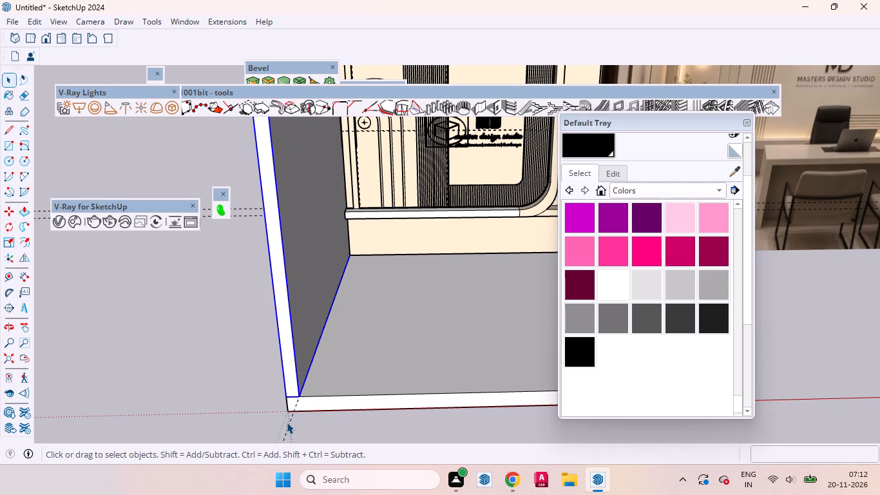
{"action": "key", "text": "m"}
{"action": "left_click", "coordinate": [300, 398]}
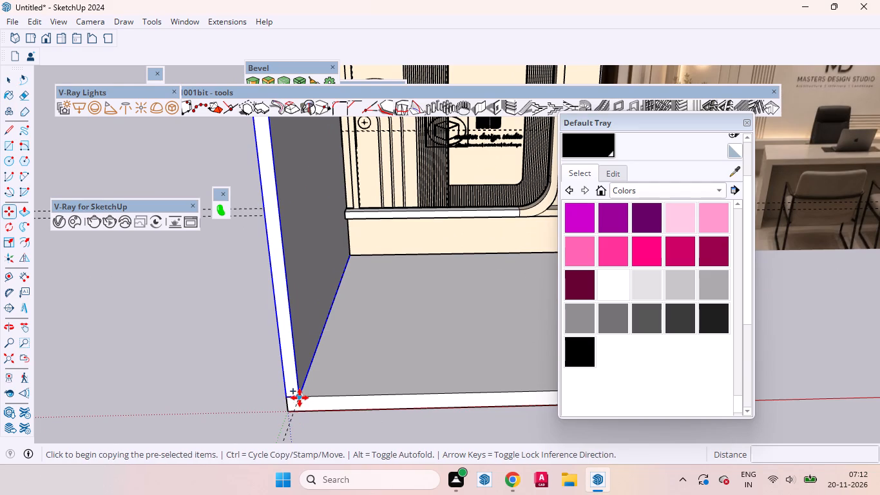
{"action": "scroll", "coordinate": [263, 403], "scroll_direction": "down", "scroll_amount": 5}
{"action": "scroll", "coordinate": [263, 403], "scroll_direction": "up", "scroll_amount": 1}
{"action": "scroll", "coordinate": [263, 403], "scroll_direction": "down", "scroll_amount": 5}
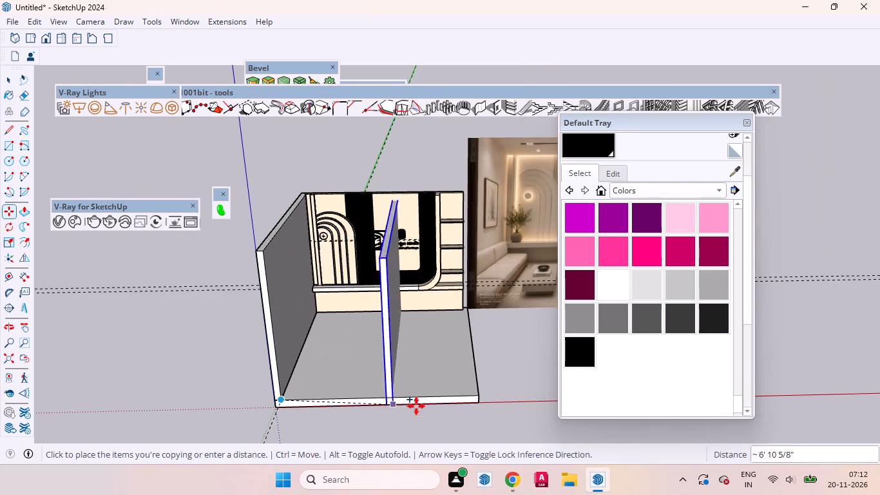
{"action": "scroll", "coordinate": [459, 402], "scroll_direction": "up", "scroll_amount": 8}
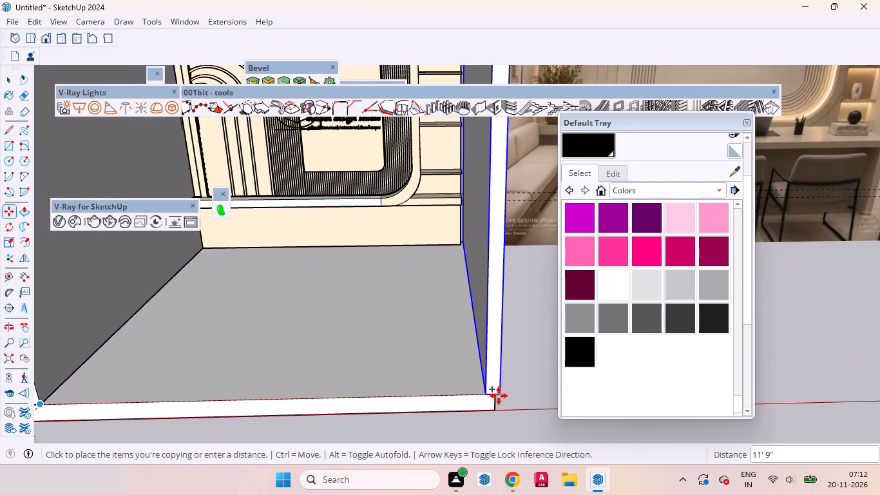
{"action": "left_click", "coordinate": [498, 396]}
{"action": "key", "text": "space"}
{"action": "left_click", "coordinate": [519, 393]}
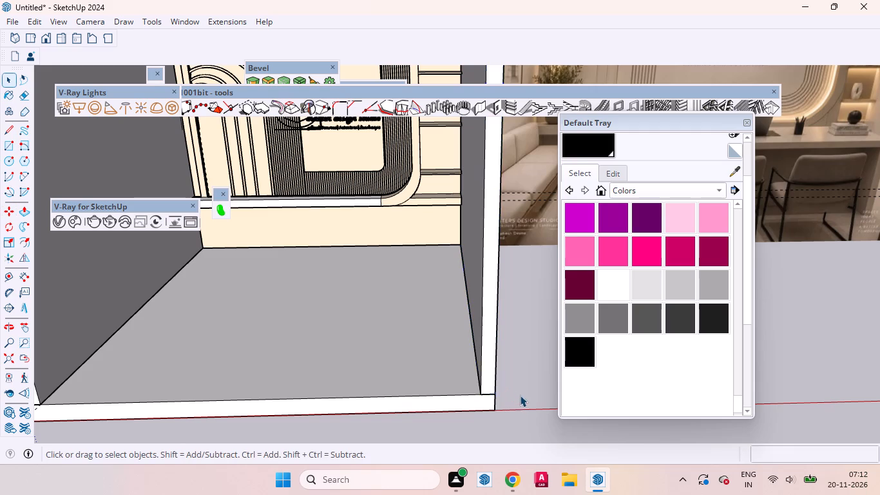
Move the reference image forward so its lower corner meets the front bottom corner of the copied side wall, and deselect it.
{"action": "scroll", "coordinate": [521, 418], "scroll_direction": "down", "scroll_amount": 8}
{"action": "middle_click_drag", "start_coordinate": [443, 387], "coordinate": [429, 340]}
{"action": "scroll", "coordinate": [409, 360], "scroll_direction": "down", "scroll_amount": 2}
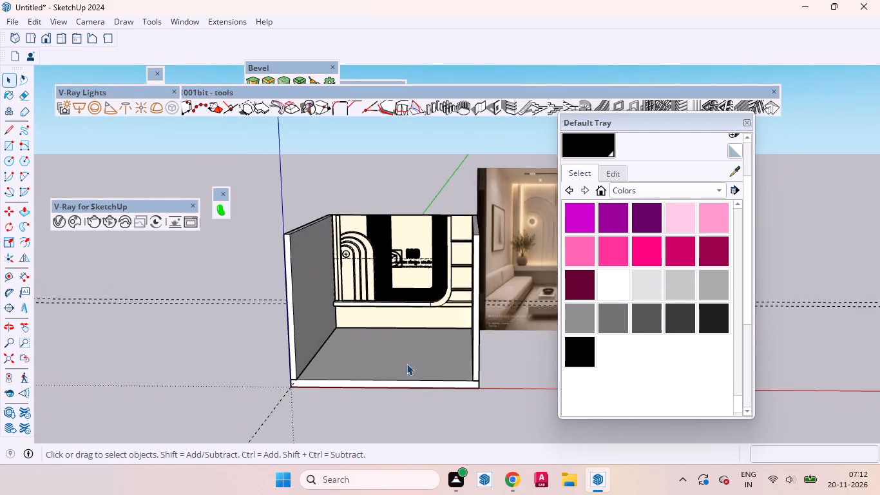
{"action": "scroll", "coordinate": [407, 364], "scroll_direction": "down", "scroll_amount": 5}
{"action": "left_click", "coordinate": [516, 298]}
{"action": "scroll", "coordinate": [427, 396], "scroll_direction": "down", "scroll_amount": 4}
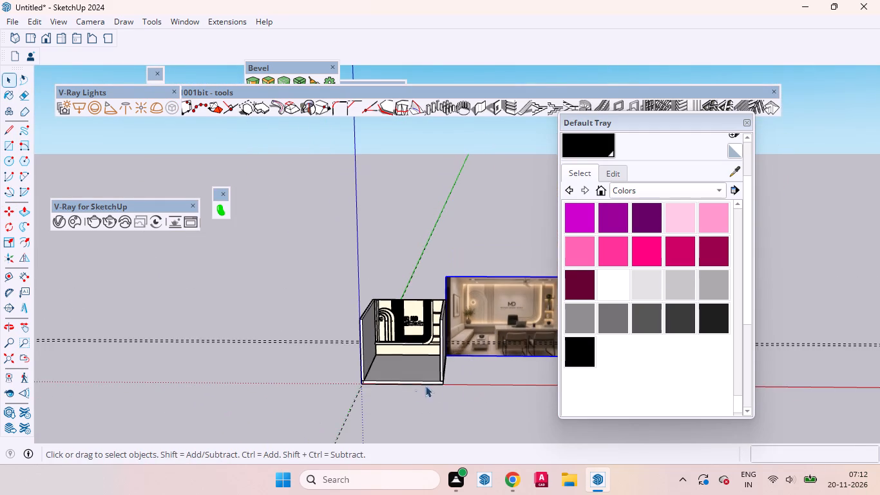
{"action": "scroll", "coordinate": [405, 393], "scroll_direction": "down", "scroll_amount": 8}
{"action": "middle_click_drag", "start_coordinate": [421, 398], "coordinate": [265, 494]}
{"action": "scroll", "coordinate": [396, 346], "scroll_direction": "up", "scroll_amount": 6}
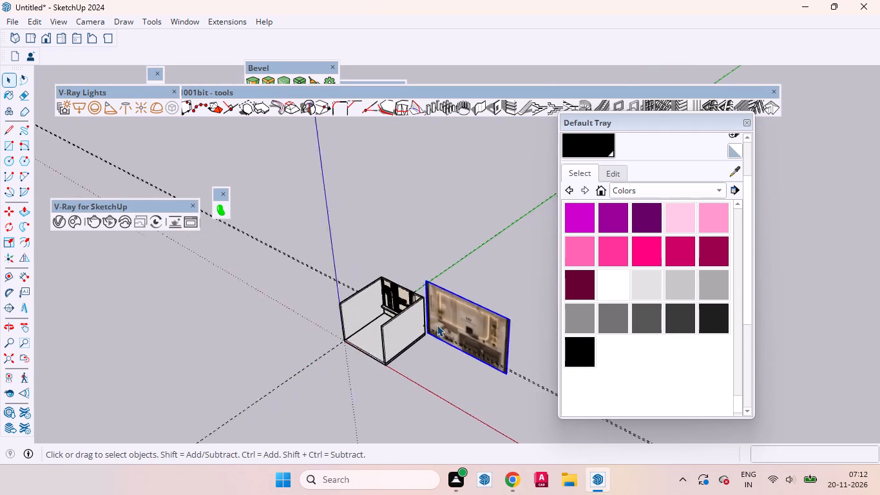
{"action": "scroll", "coordinate": [437, 325], "scroll_direction": "up", "scroll_amount": 5}
{"action": "key", "text": "m"}
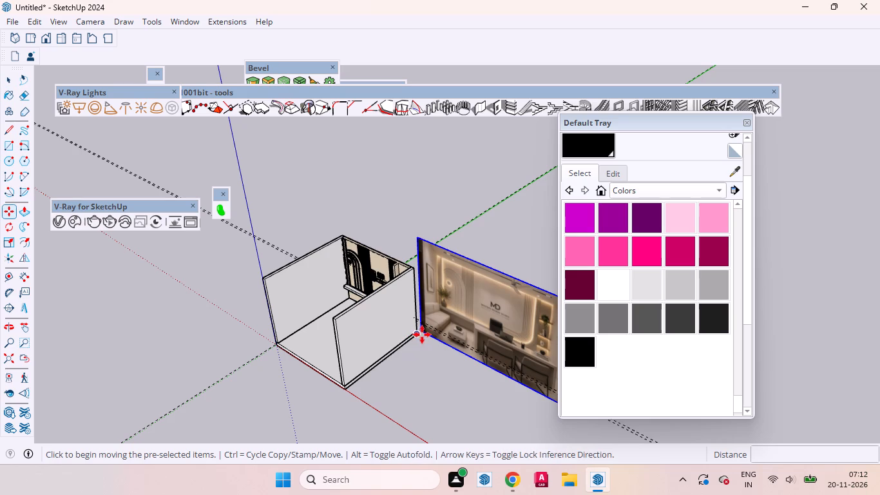
{"action": "left_click", "coordinate": [423, 333]}
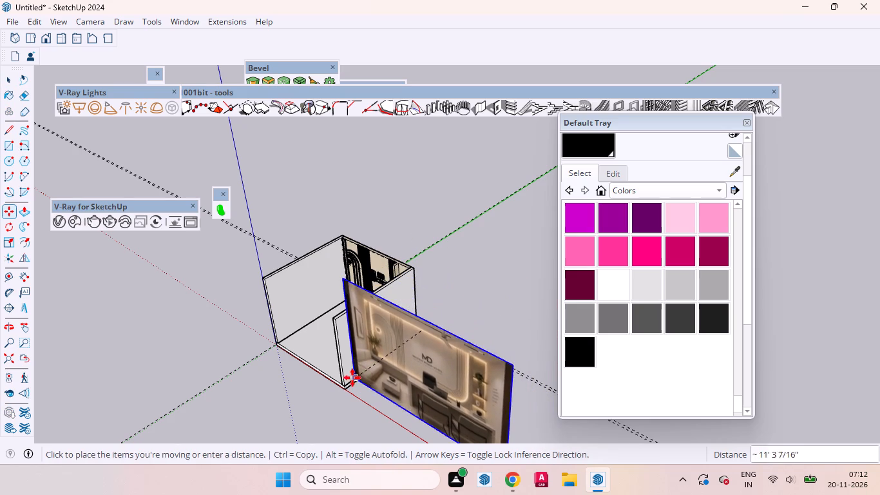
{"action": "left_click", "coordinate": [343, 385]}
{"action": "key", "text": "space"}
{"action": "left_click", "coordinate": [452, 300]}
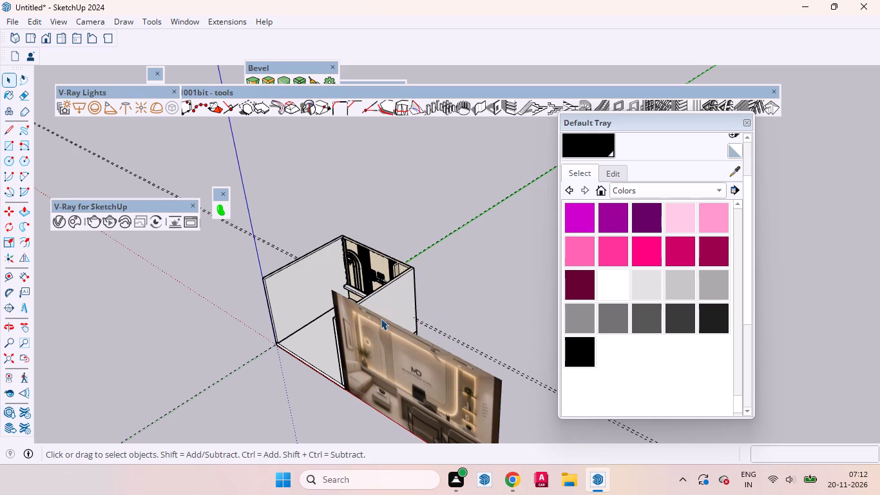
Examine the room with both side walls and its lettered feature wall, comparing them with the reference image.
{"action": "middle_click_drag", "start_coordinate": [390, 316], "coordinate": [542, 251]}
{"action": "scroll", "coordinate": [367, 297], "scroll_direction": "down", "scroll_amount": 6}
{"action": "scroll", "coordinate": [407, 323], "scroll_direction": "up", "scroll_amount": 3}
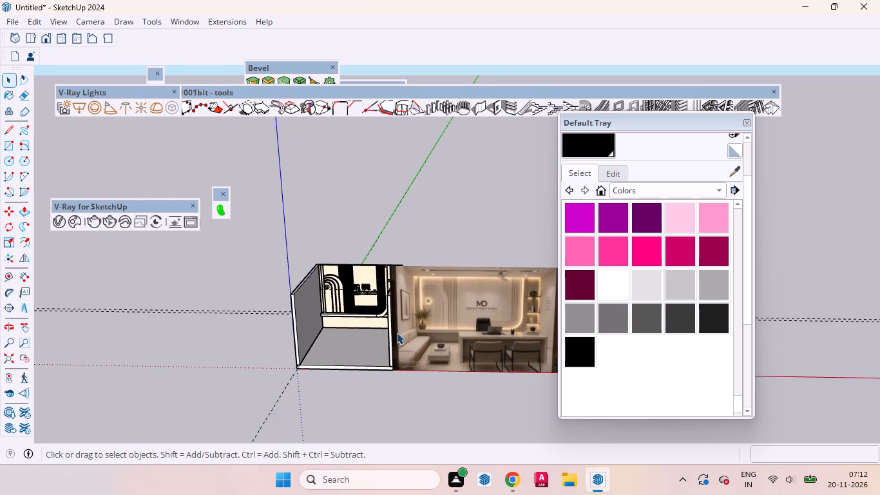
{"action": "scroll", "coordinate": [397, 333], "scroll_direction": "up", "scroll_amount": 1}
{"action": "scroll", "coordinate": [341, 333], "scroll_direction": "up", "scroll_amount": 4}
{"action": "middle_click_drag", "start_coordinate": [345, 327], "coordinate": [397, 287]}
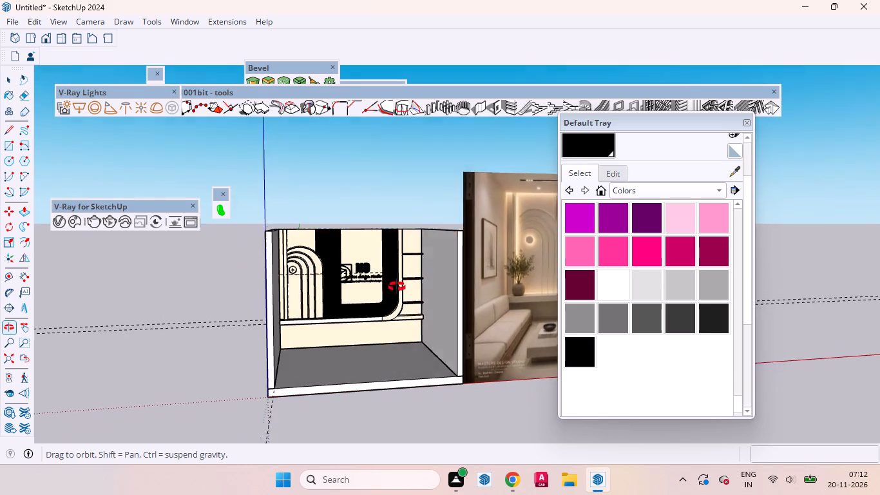
{"action": "middle_click_drag", "start_coordinate": [397, 287], "coordinate": [390, 299]}
{"action": "scroll", "coordinate": [383, 313], "scroll_direction": "down", "scroll_amount": 8}
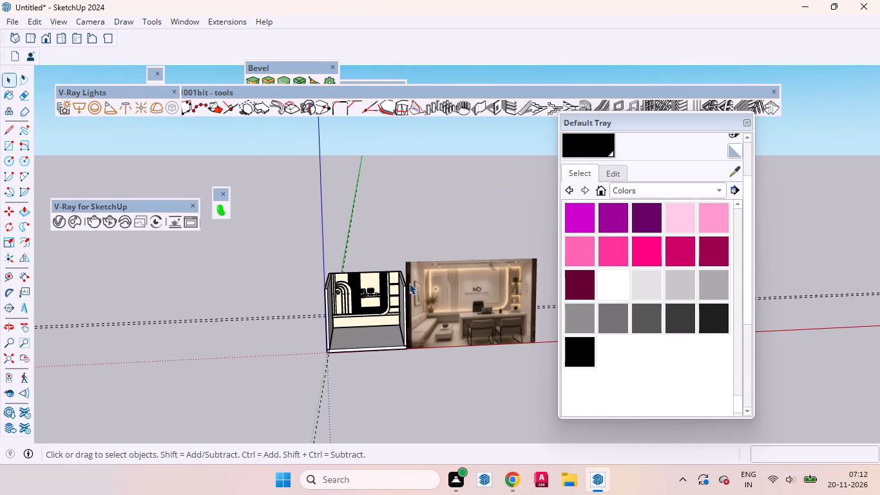
{"action": "scroll", "coordinate": [409, 283], "scroll_direction": "up", "scroll_amount": 4}
{"action": "scroll", "coordinate": [399, 289], "scroll_direction": "down", "scroll_amount": 3}
{"action": "middle_click_drag", "start_coordinate": [388, 301], "coordinate": [432, 243]}
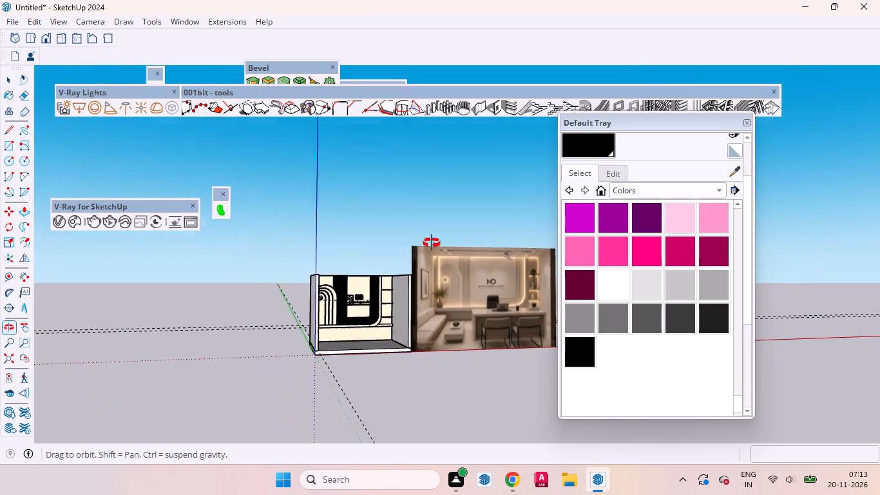
{"action": "middle_click_drag", "start_coordinate": [432, 243], "coordinate": [396, 290]}
{"action": "scroll", "coordinate": [391, 293], "scroll_direction": "up", "scroll_amount": 7}
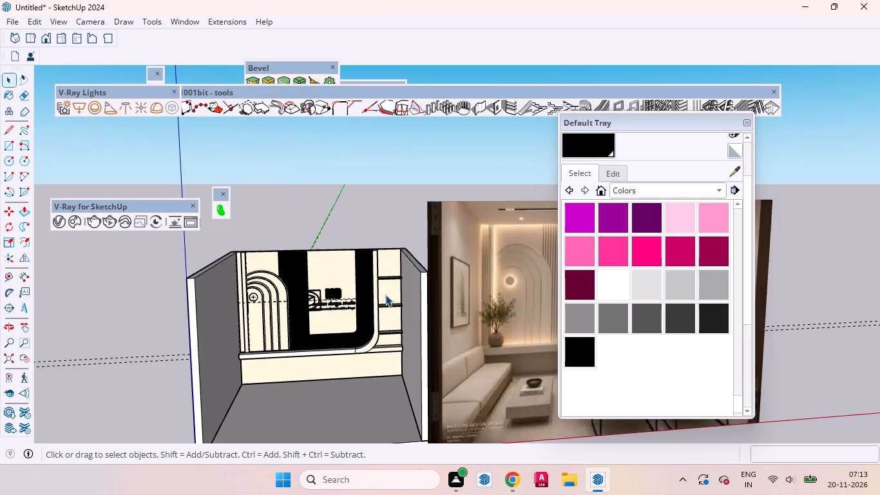
{"action": "scroll", "coordinate": [385, 295], "scroll_direction": "up", "scroll_amount": 7}
{"action": "scroll", "coordinate": [329, 331], "scroll_direction": "down", "scroll_amount": 3}
{"action": "middle_click_drag", "start_coordinate": [300, 335], "coordinate": [263, 277]}
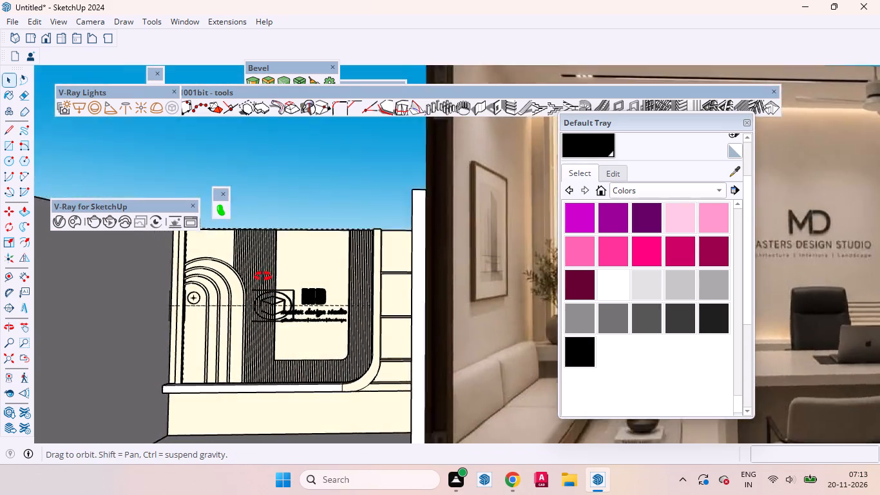
{"action": "middle_click_drag", "start_coordinate": [263, 277], "coordinate": [313, 311]}
{"action": "scroll", "coordinate": [307, 325], "scroll_direction": "down", "scroll_amount": 10}
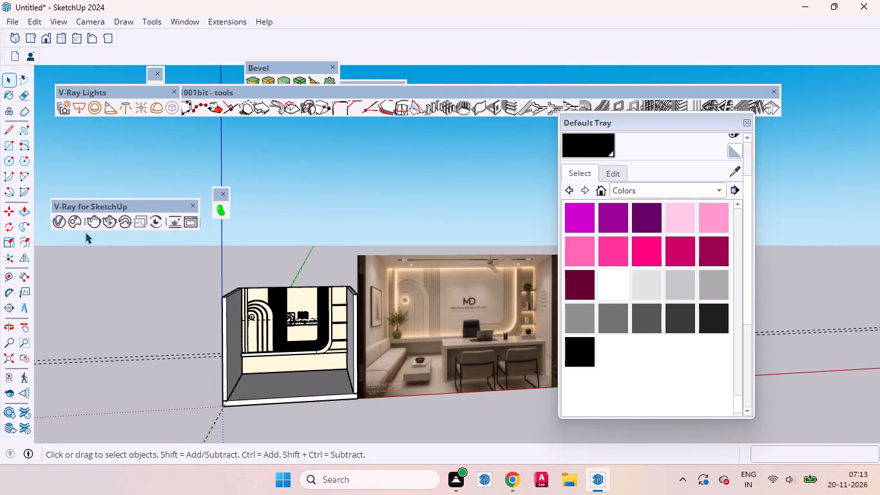
Open the V-Ray Asset Editor and launch the Chaos Cosmos Browser from it.
{"action": "left_click", "coordinate": [59, 223]}
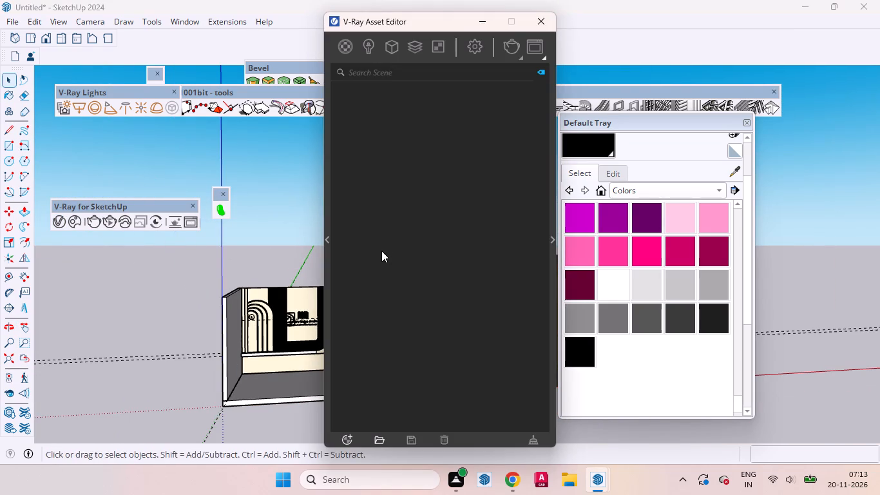
{"action": "left_click", "coordinate": [326, 244]}
{"action": "left_click", "coordinate": [253, 93]}
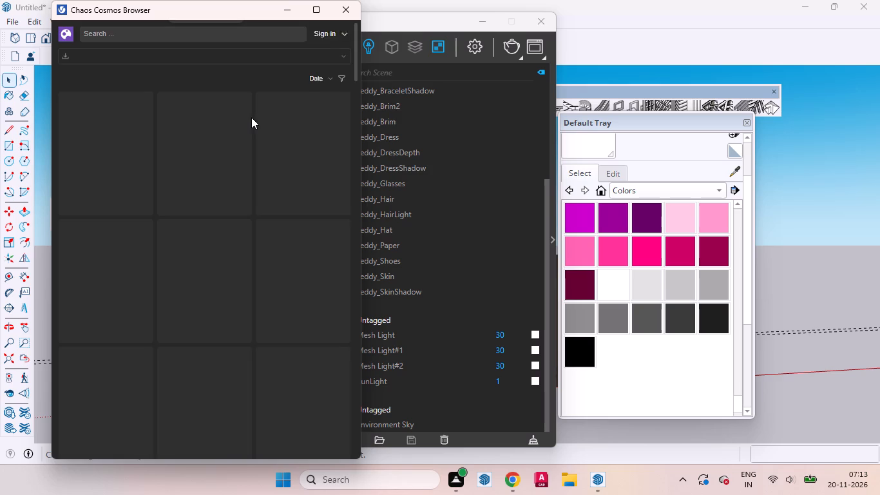
{"action": "left_click", "coordinate": [251, 117]}
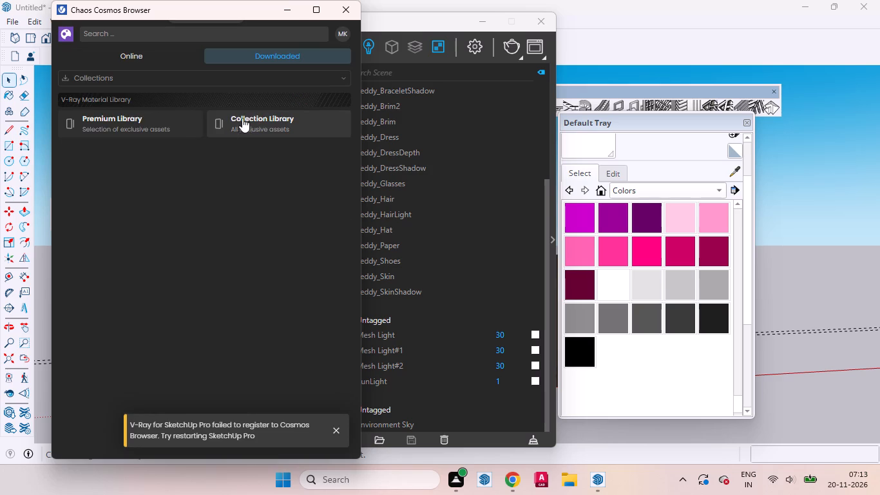
Show the online Cosmos 3D models in the Furniture category, under Sofas & armchairs.
{"action": "left_click", "coordinate": [133, 59]}
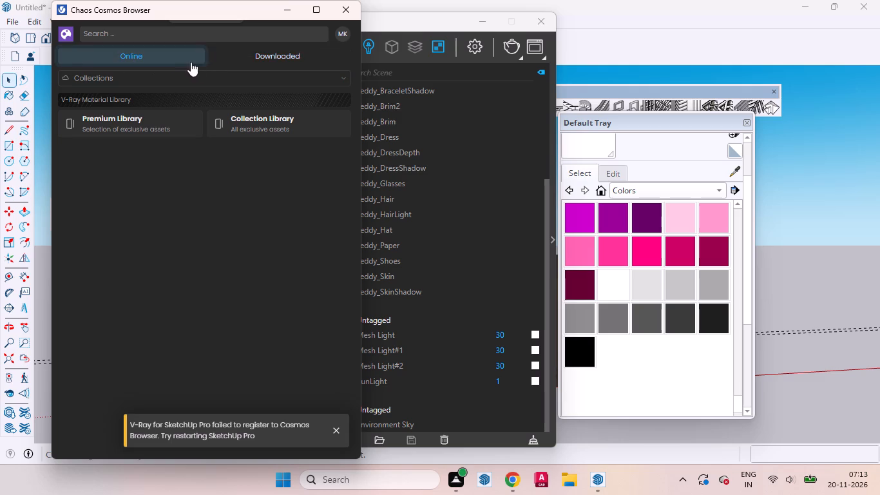
{"action": "left_click", "coordinate": [338, 81]}
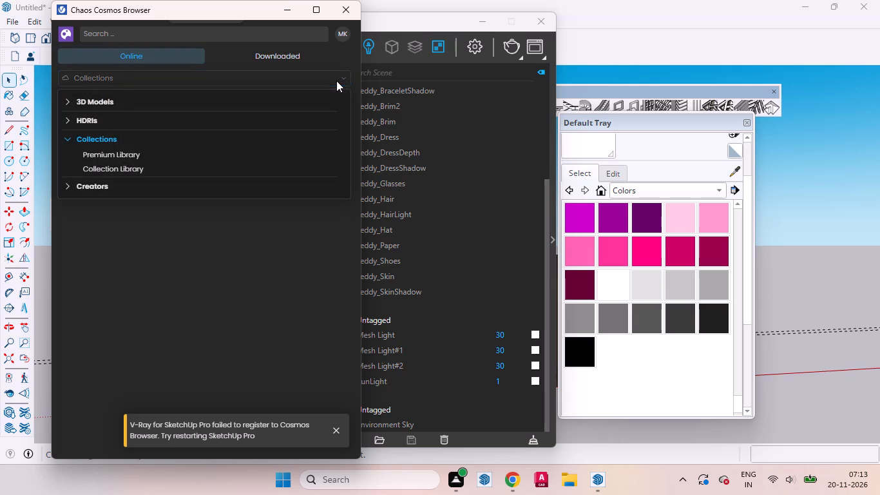
{"action": "left_click", "coordinate": [110, 101]}
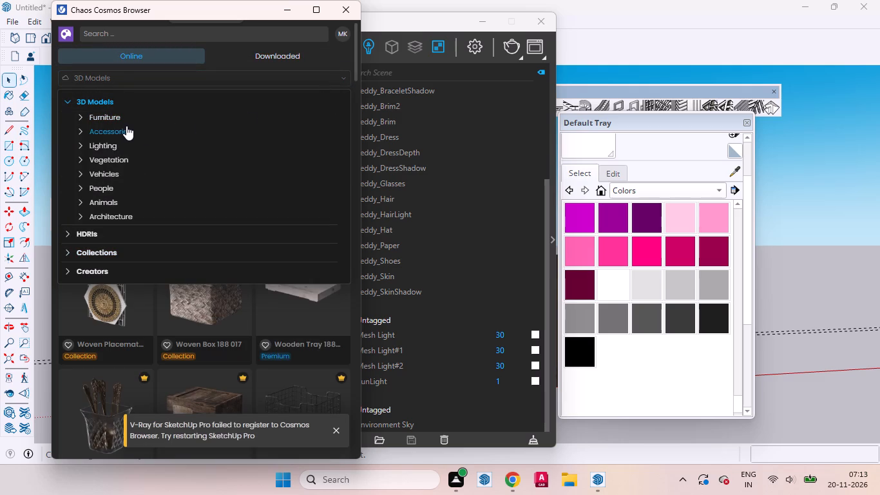
{"action": "left_click", "coordinate": [106, 113]}
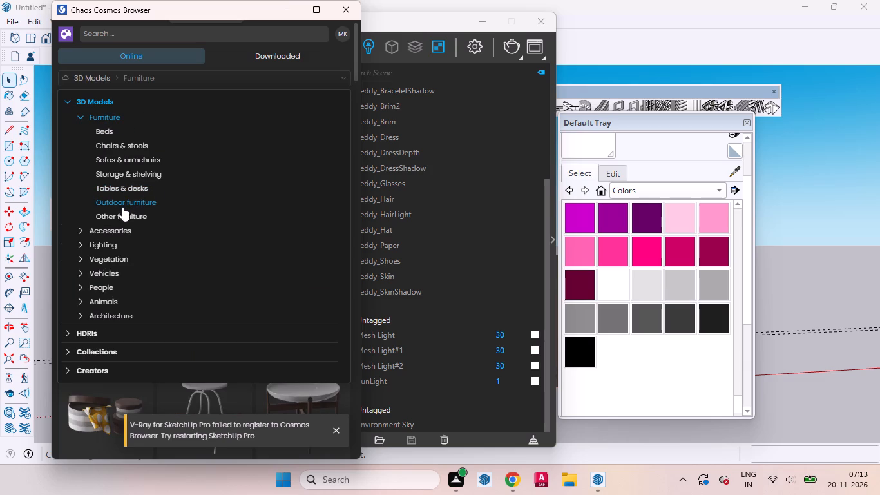
{"action": "left_click", "coordinate": [117, 159]}
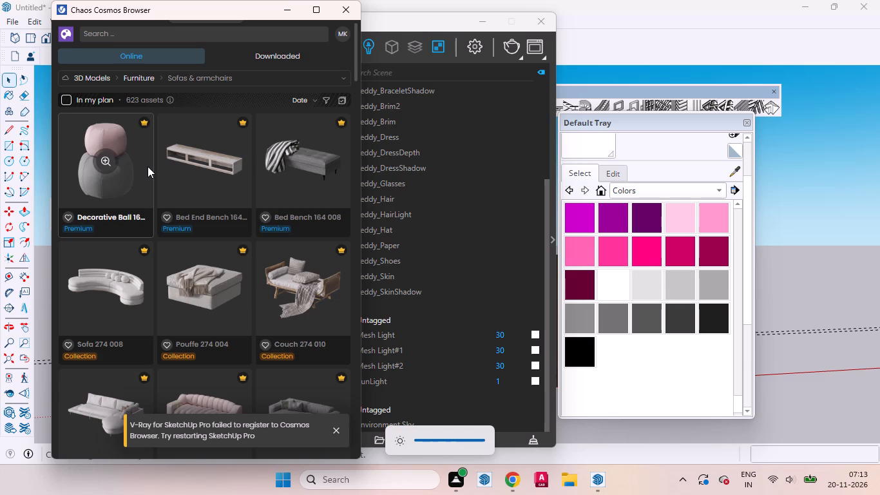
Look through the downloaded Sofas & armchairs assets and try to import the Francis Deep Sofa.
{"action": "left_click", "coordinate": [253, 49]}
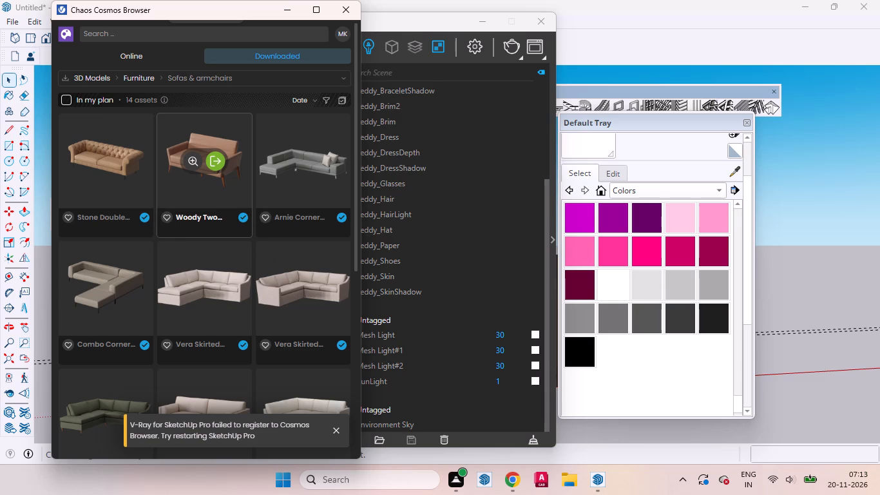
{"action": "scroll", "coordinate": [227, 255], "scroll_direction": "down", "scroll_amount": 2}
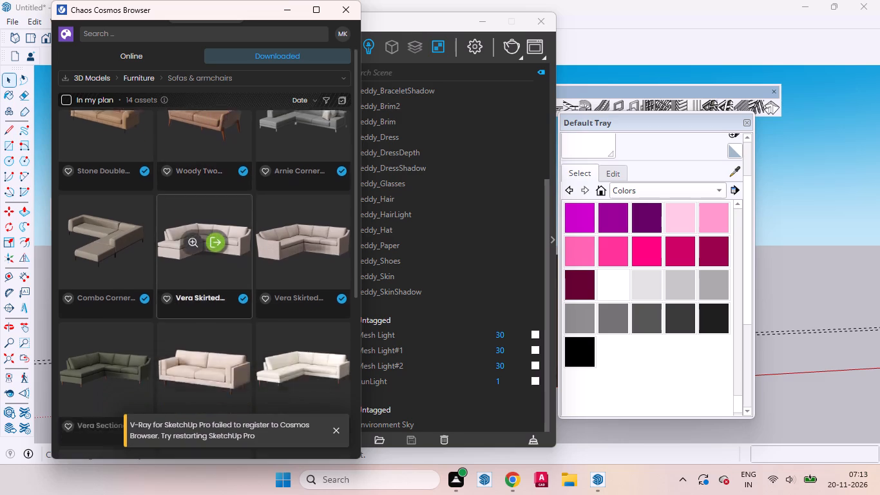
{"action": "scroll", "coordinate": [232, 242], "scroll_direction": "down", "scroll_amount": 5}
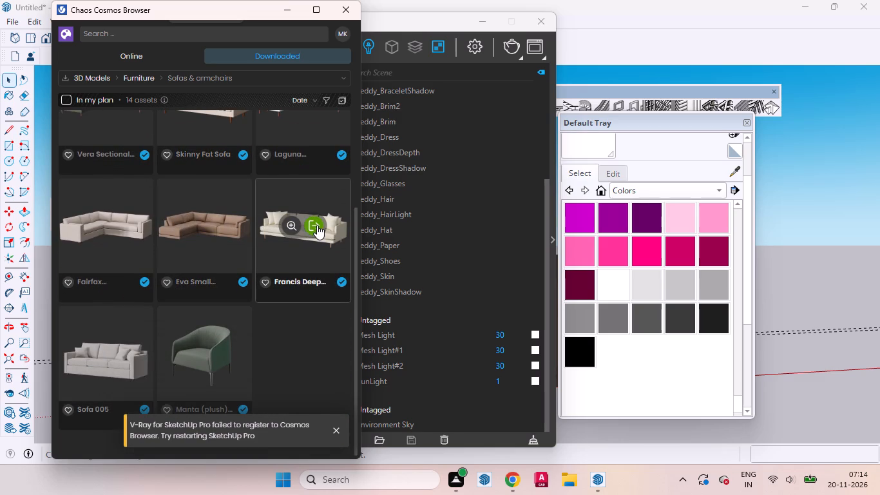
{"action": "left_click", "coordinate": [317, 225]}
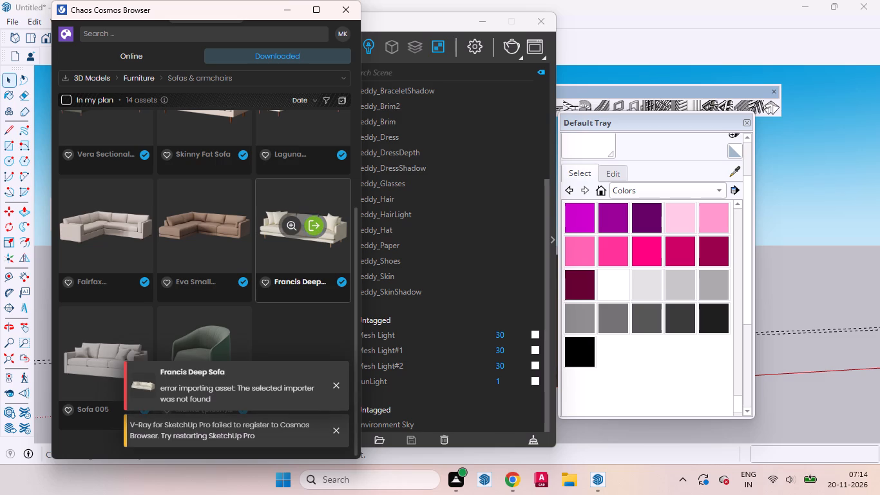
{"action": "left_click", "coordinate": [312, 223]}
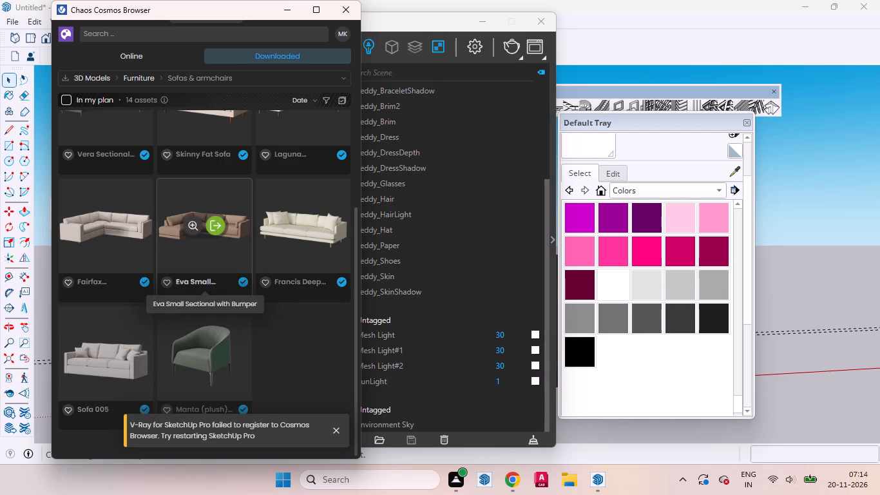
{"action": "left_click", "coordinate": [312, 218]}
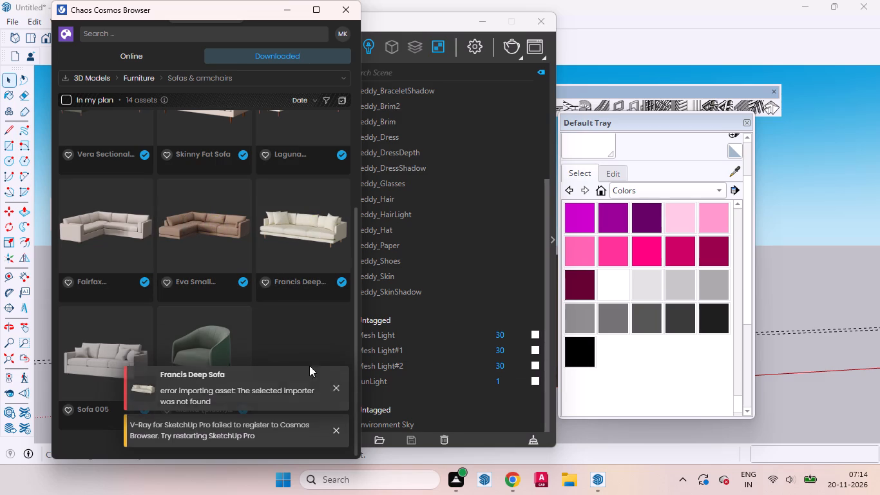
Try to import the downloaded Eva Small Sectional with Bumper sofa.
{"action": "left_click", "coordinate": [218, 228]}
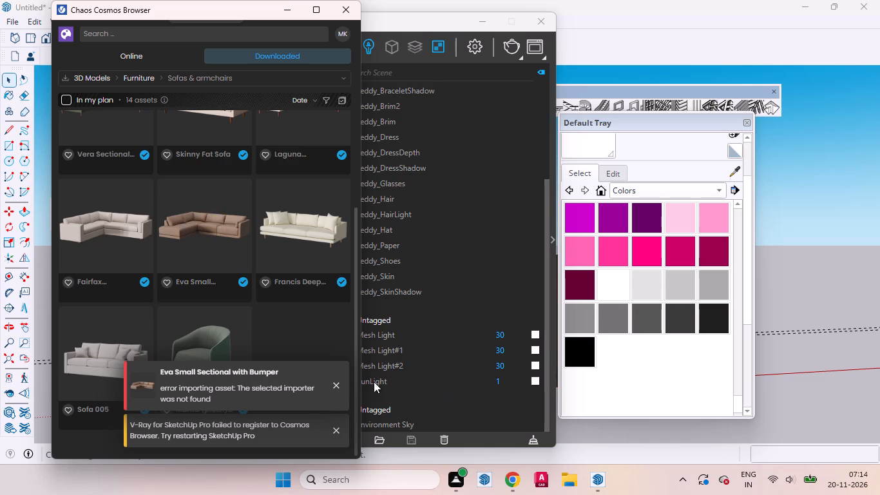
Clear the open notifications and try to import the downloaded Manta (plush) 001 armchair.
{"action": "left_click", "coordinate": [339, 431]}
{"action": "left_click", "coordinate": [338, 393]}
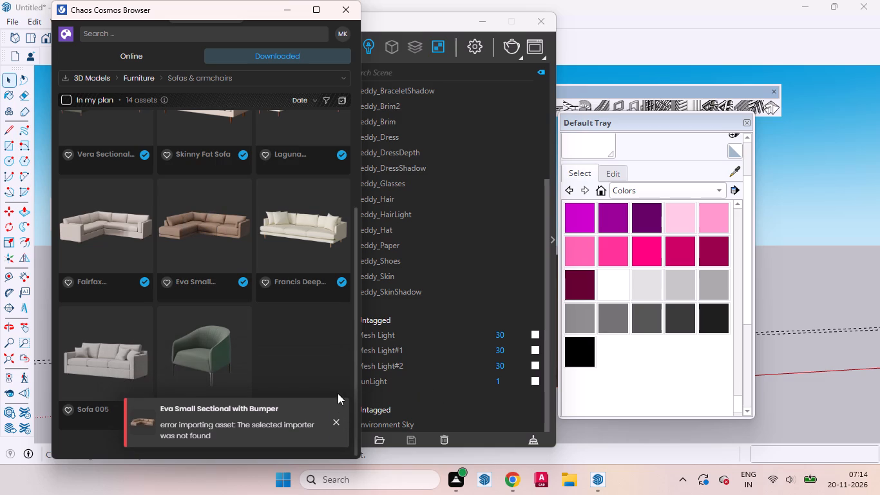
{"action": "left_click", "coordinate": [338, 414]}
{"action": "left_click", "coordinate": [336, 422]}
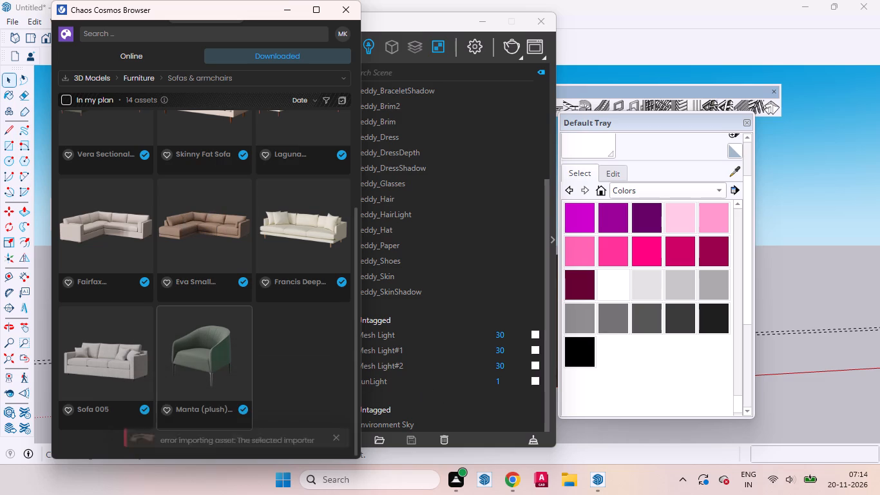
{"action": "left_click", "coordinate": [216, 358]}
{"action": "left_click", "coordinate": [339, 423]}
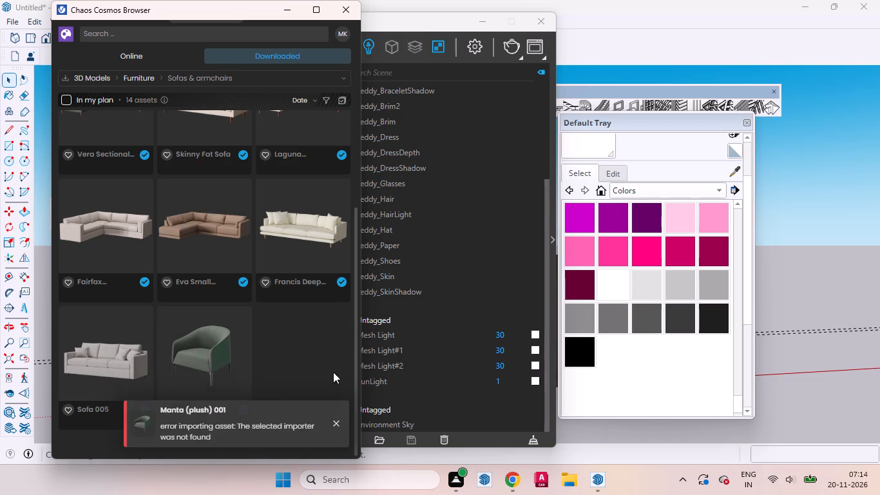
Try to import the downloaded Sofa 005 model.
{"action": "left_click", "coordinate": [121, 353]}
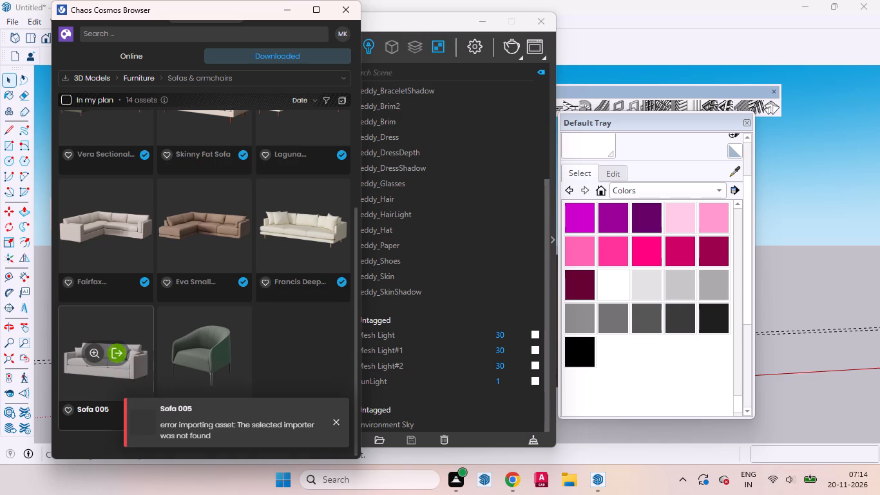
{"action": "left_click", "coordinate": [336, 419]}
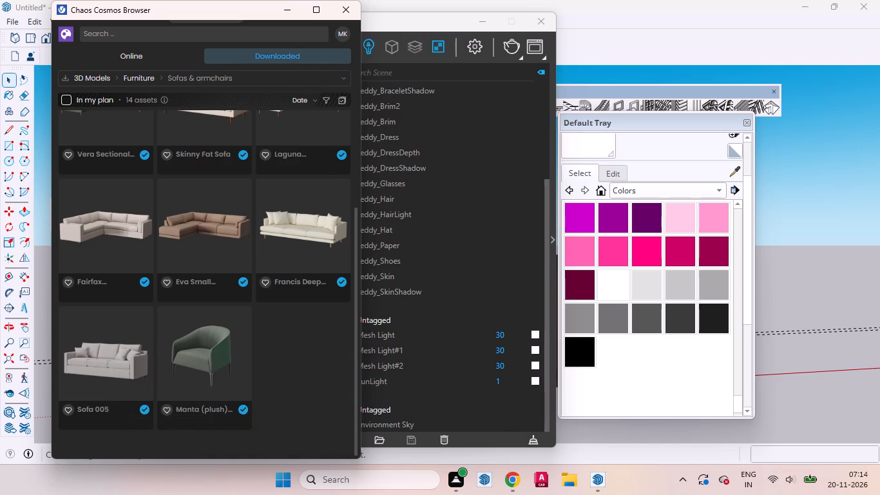
Close and relaunch the Chaos Cosmos Browser.
{"action": "left_click", "coordinate": [347, 10]}
{"action": "left_click", "coordinate": [254, 95]}
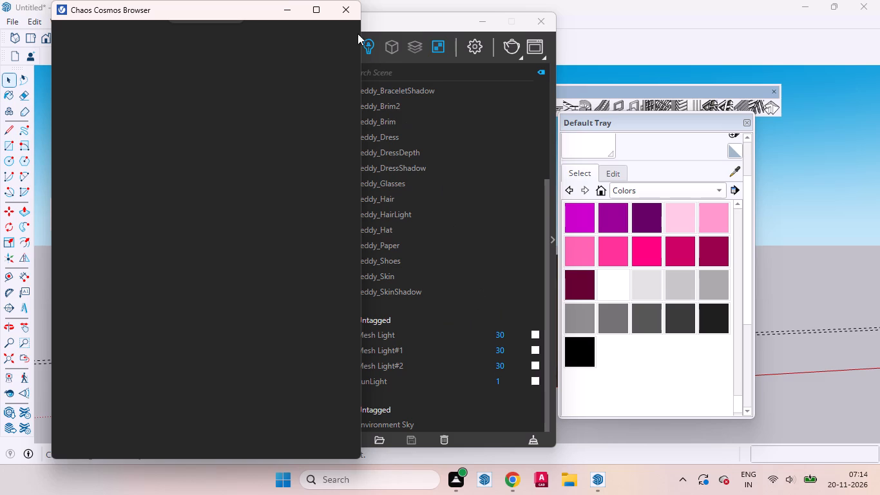
{"action": "left_click", "coordinate": [336, 15]}
{"action": "left_click", "coordinate": [292, 97]}
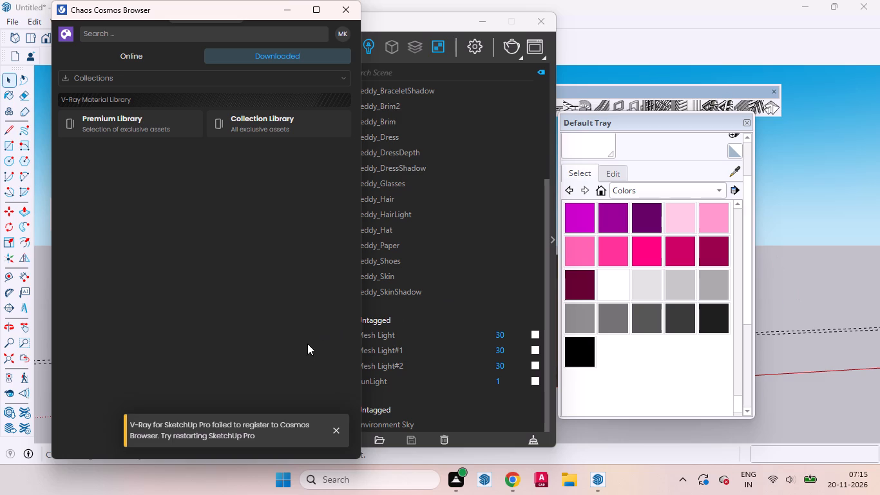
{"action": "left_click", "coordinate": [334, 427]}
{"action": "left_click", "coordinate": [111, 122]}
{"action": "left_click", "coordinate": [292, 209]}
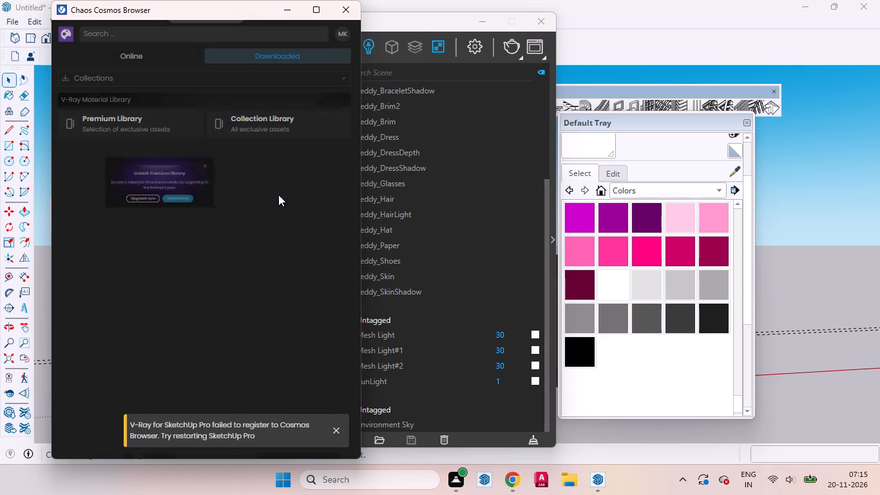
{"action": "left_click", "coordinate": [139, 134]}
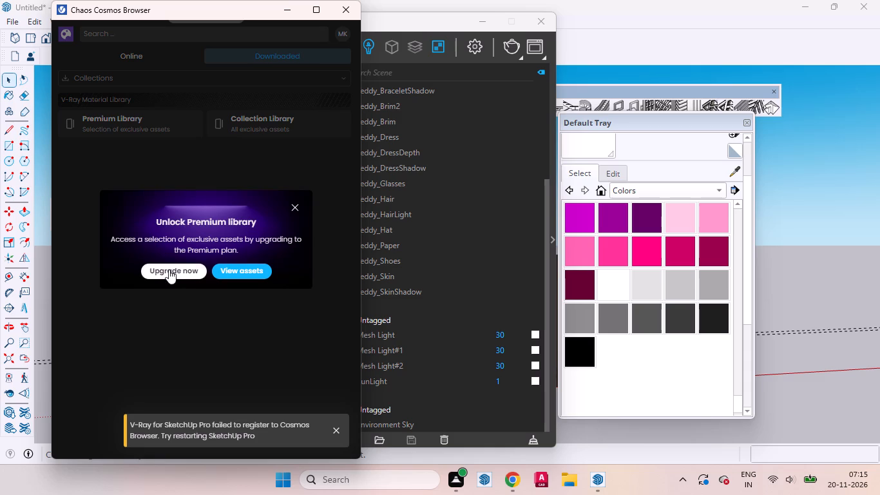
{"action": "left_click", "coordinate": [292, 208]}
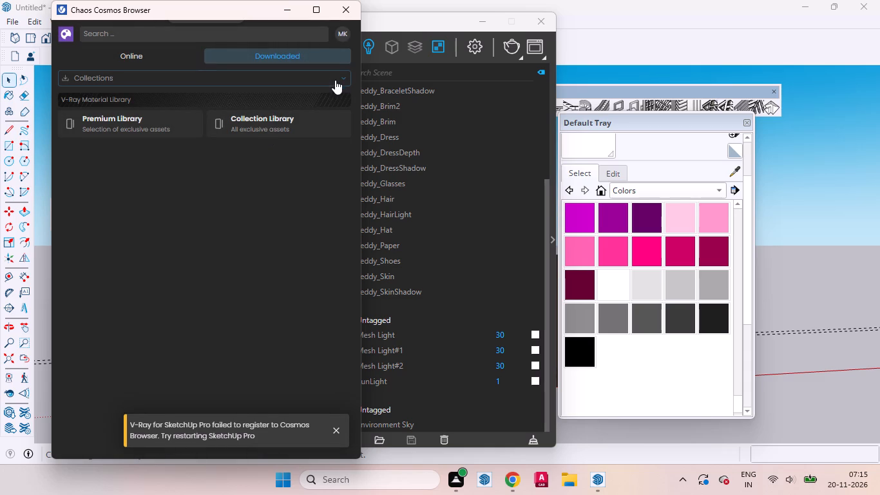
Show the downloaded Cosmos 3D models in the Furniture category, under Sofas & armchairs.
{"action": "left_click", "coordinate": [335, 78]}
{"action": "left_click", "coordinate": [99, 109]}
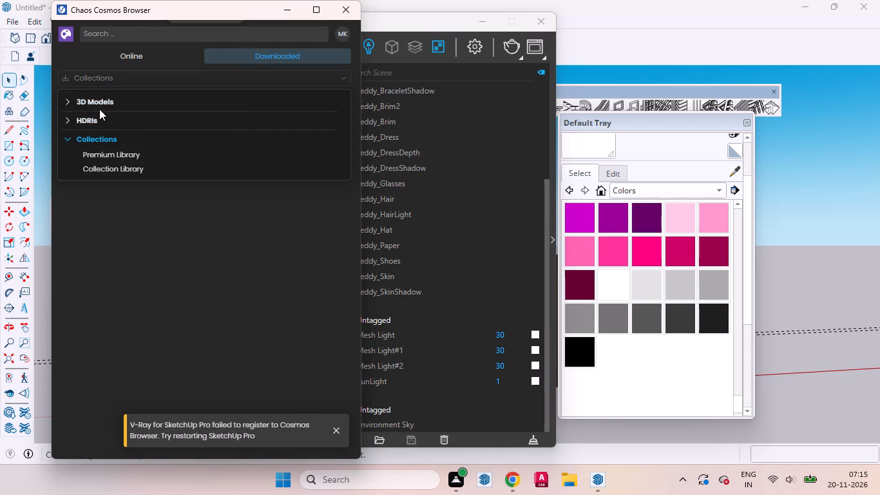
{"action": "left_click", "coordinate": [99, 102]}
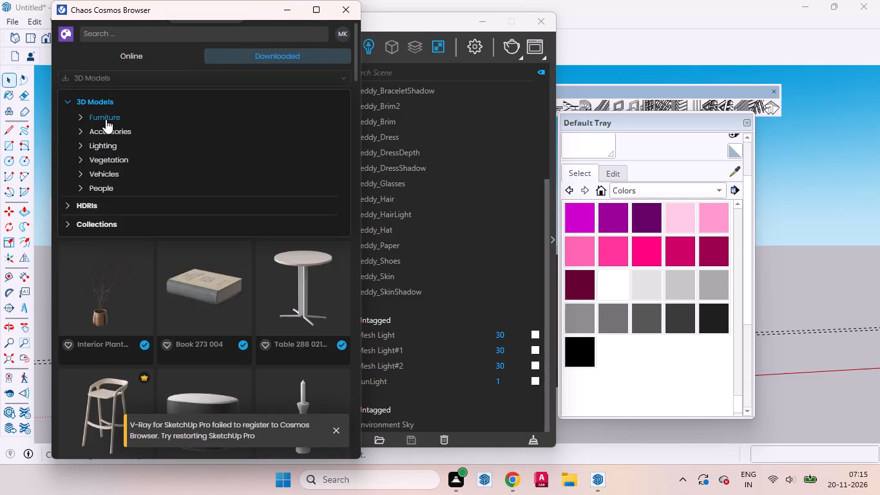
{"action": "left_click", "coordinate": [106, 119]}
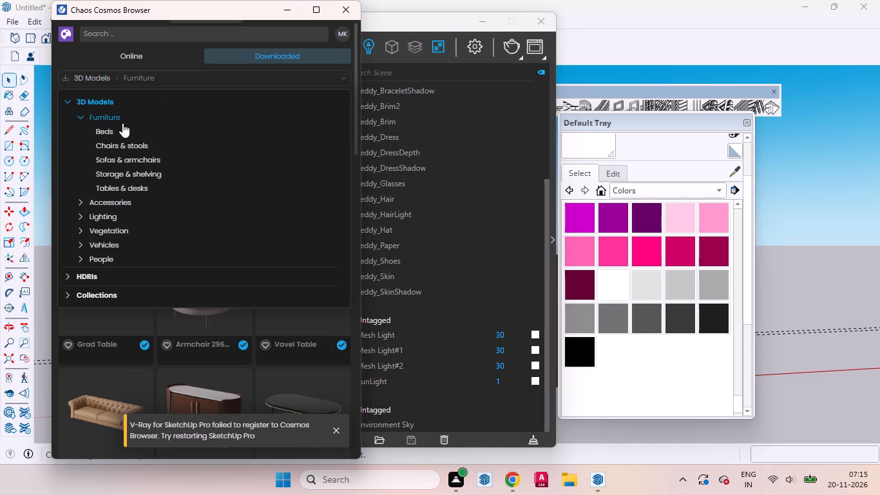
{"action": "left_click", "coordinate": [129, 165]}
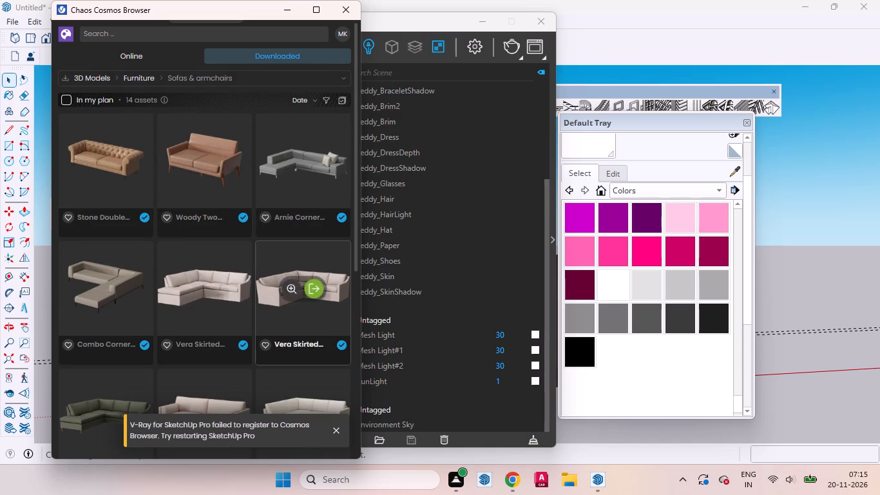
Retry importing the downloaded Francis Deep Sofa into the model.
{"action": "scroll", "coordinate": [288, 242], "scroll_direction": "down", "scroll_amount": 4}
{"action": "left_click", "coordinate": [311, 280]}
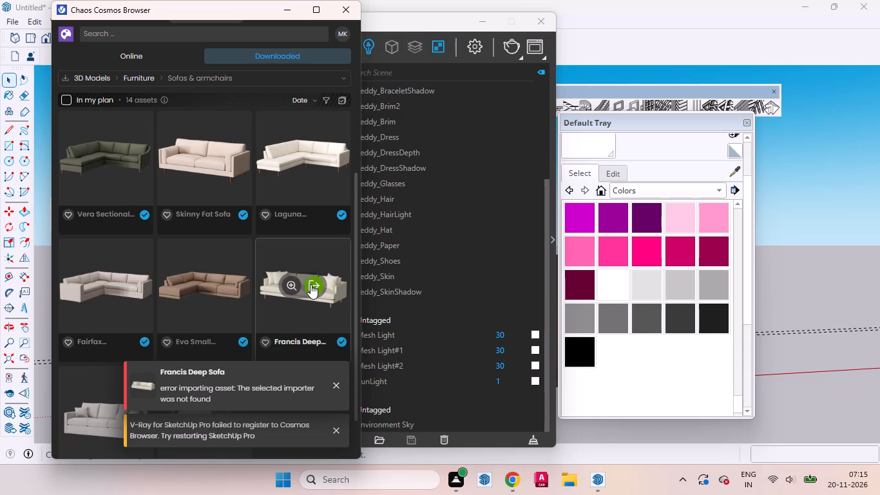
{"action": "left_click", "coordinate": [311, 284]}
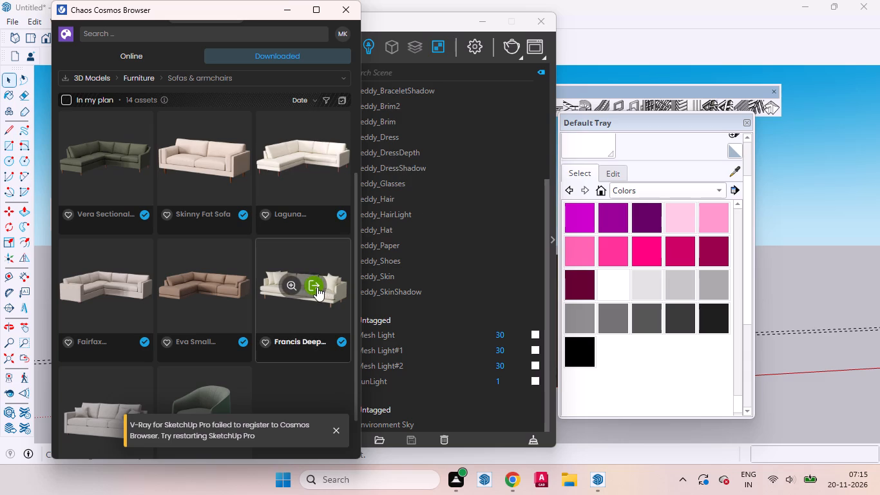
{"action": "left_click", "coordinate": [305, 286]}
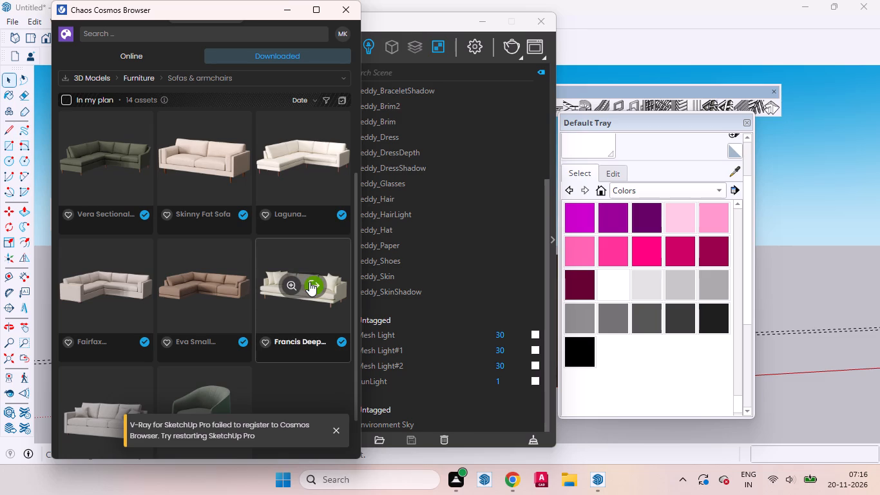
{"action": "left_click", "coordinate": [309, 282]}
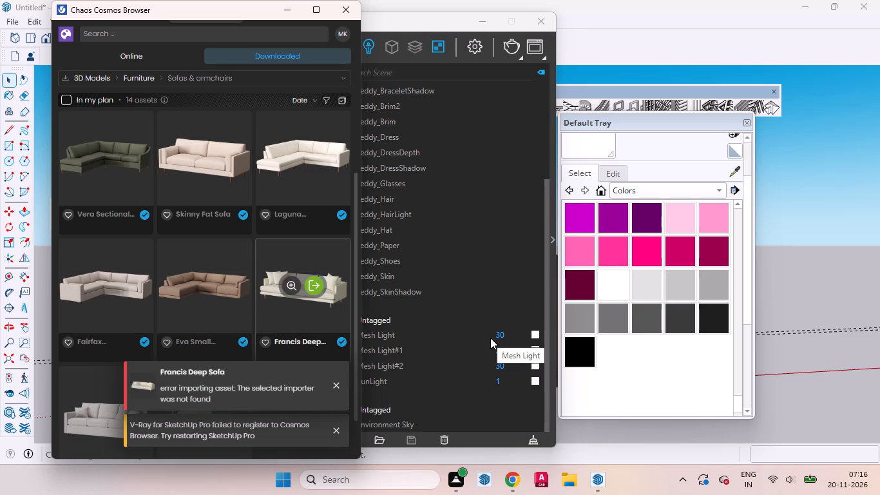
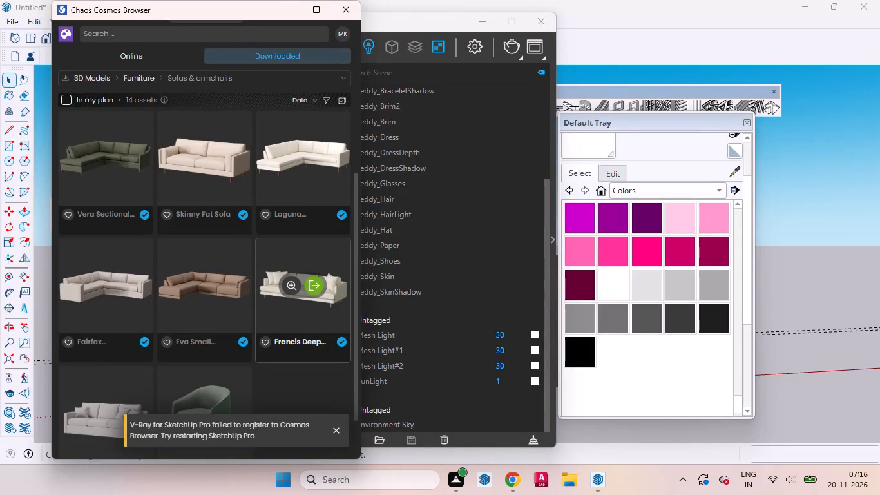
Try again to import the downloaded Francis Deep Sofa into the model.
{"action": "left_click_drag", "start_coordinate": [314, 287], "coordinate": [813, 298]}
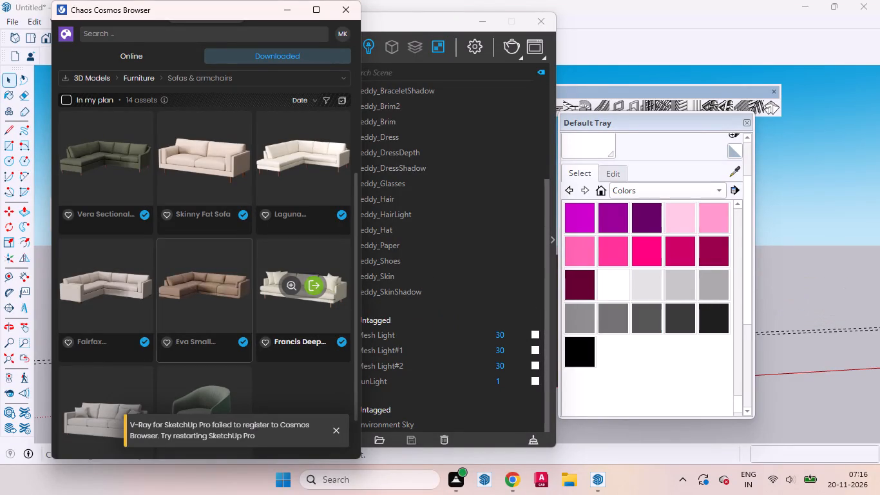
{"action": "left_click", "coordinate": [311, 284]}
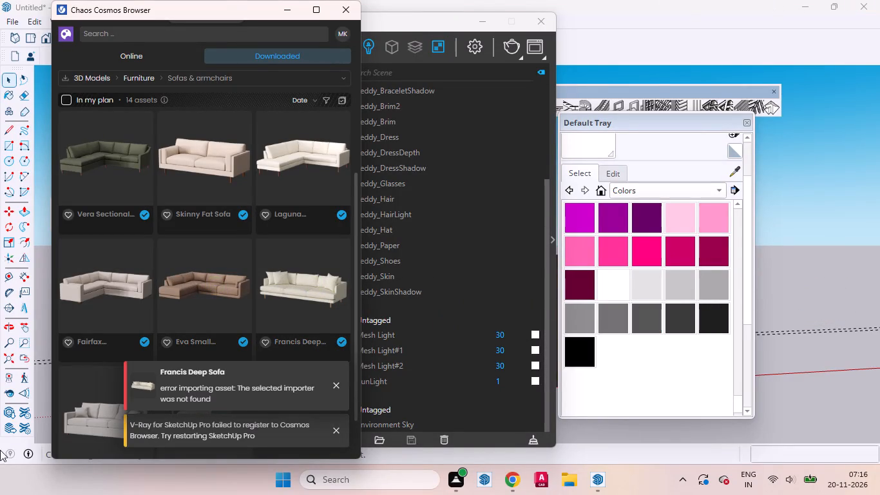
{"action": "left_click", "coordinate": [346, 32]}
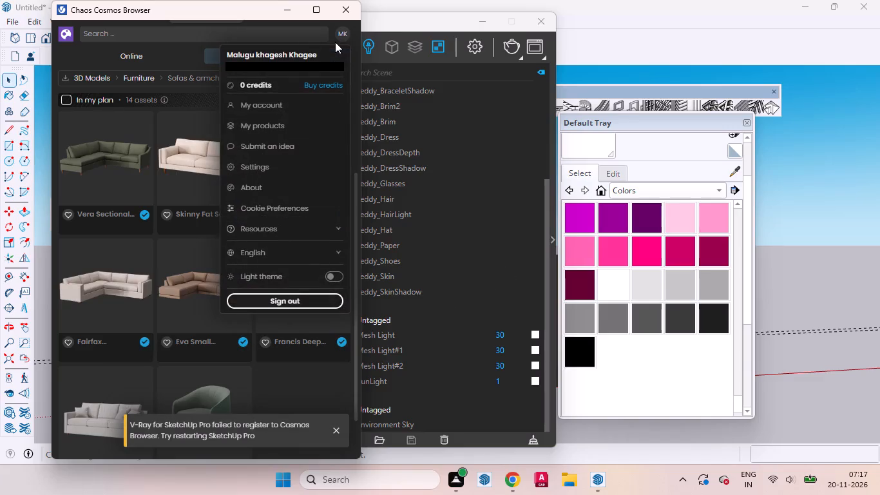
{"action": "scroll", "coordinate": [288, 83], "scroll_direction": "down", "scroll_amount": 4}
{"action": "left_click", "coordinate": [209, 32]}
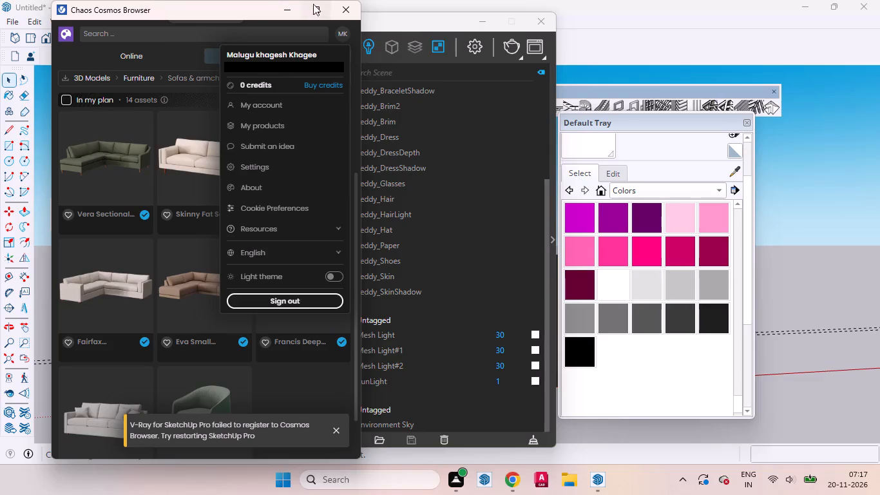
Close the Chaos Cosmos Browser and minimise the V-Ray Asset Editor to return to the room model.
{"action": "left_click", "coordinate": [344, 5]}
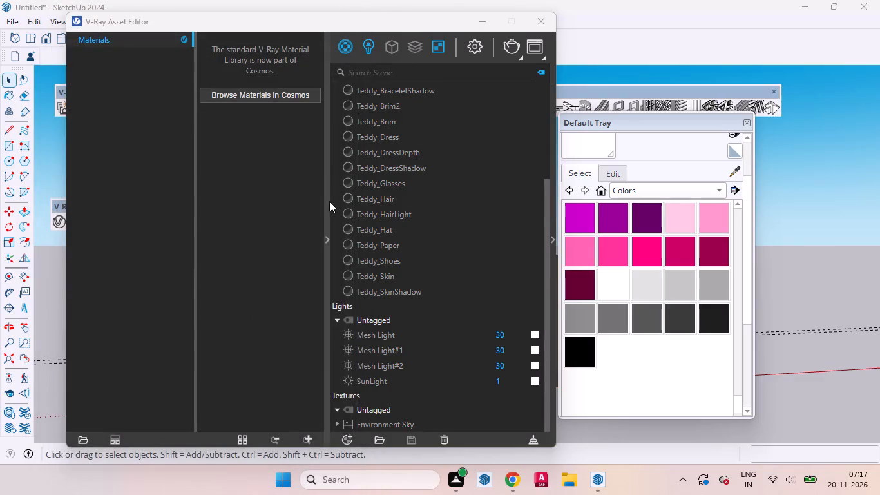
{"action": "left_click", "coordinate": [327, 200]}
{"action": "left_click", "coordinate": [481, 28]}
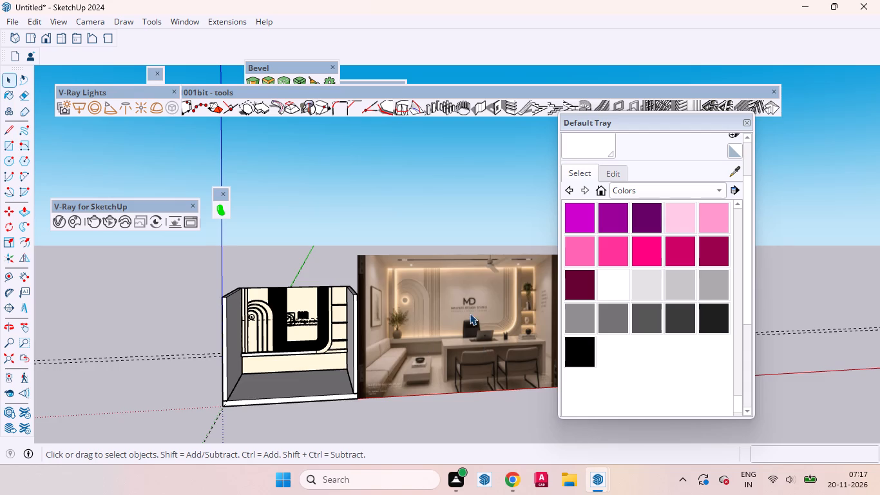
Place a floor guide 24 inches inside the side wall next to the shelves, parallel to that wall.
{"action": "scroll", "coordinate": [477, 312], "scroll_direction": "down", "scroll_amount": 2}
{"action": "scroll", "coordinate": [315, 363], "scroll_direction": "up", "scroll_amount": 3}
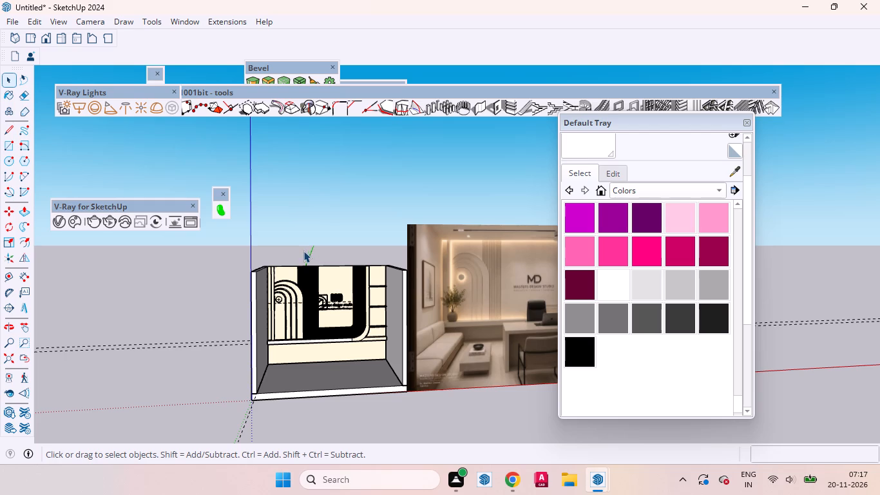
{"action": "scroll", "coordinate": [251, 289], "scroll_direction": "down", "scroll_amount": 3}
{"action": "scroll", "coordinate": [328, 314], "scroll_direction": "up", "scroll_amount": 2}
{"action": "scroll", "coordinate": [305, 308], "scroll_direction": "down", "scroll_amount": 2}
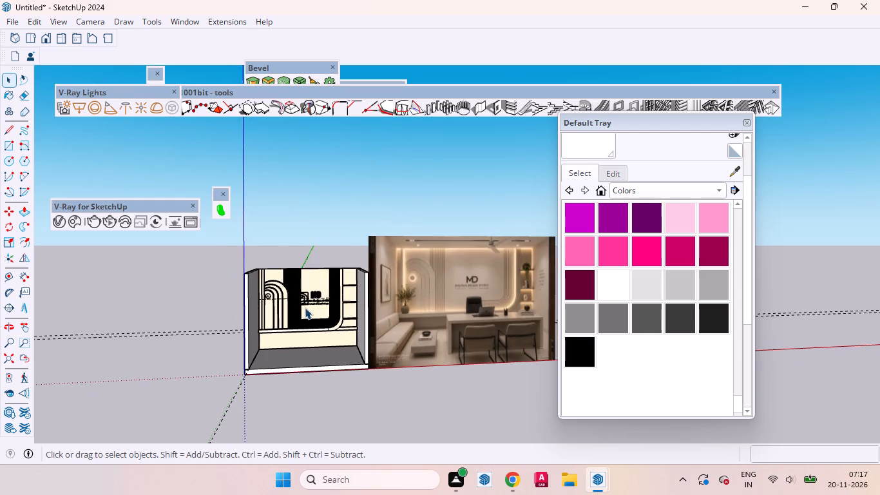
{"action": "scroll", "coordinate": [305, 319], "scroll_direction": "up", "scroll_amount": 2}
{"action": "key", "text": "t"}
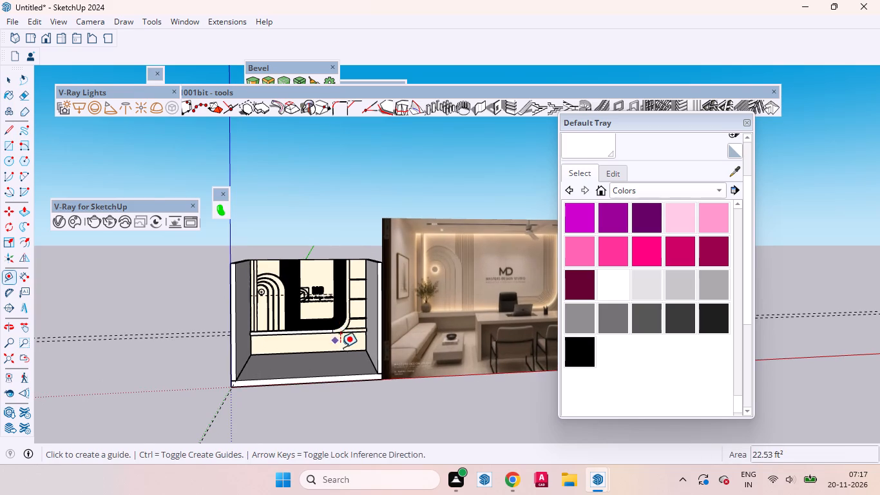
{"action": "scroll", "coordinate": [344, 350], "scroll_direction": "up", "scroll_amount": 7}
{"action": "left_click", "coordinate": [385, 365]}
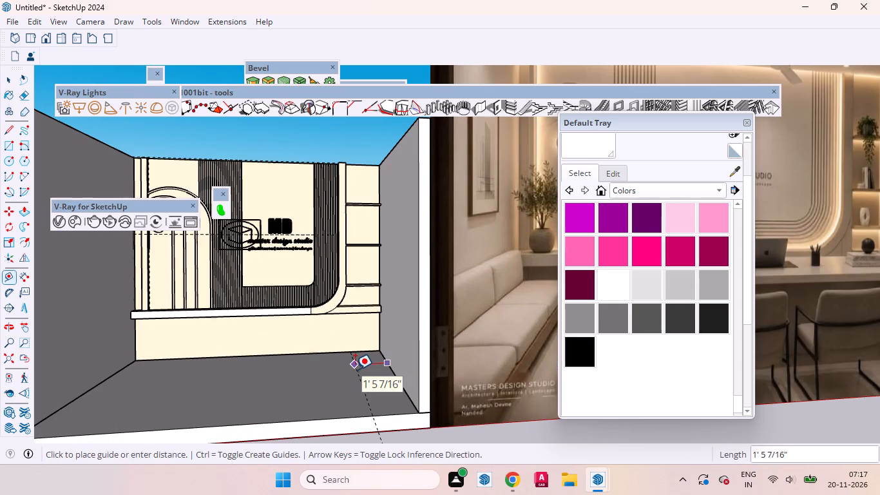
{"action": "type", "text": "24"}
{"action": "key", "text": "Return"}
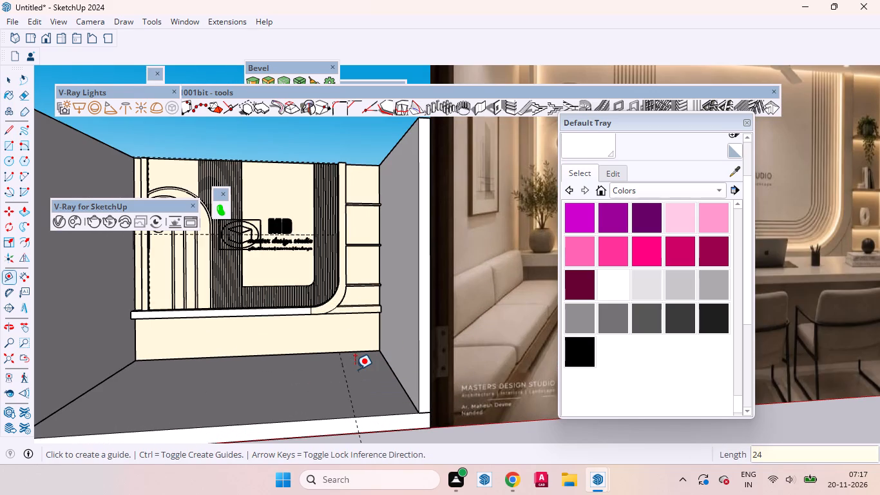
Place a second floor guide 6' from the 24-inch guide, toward the opposite side wall.
{"action": "scroll", "coordinate": [330, 366], "scroll_direction": "down", "scroll_amount": 12}
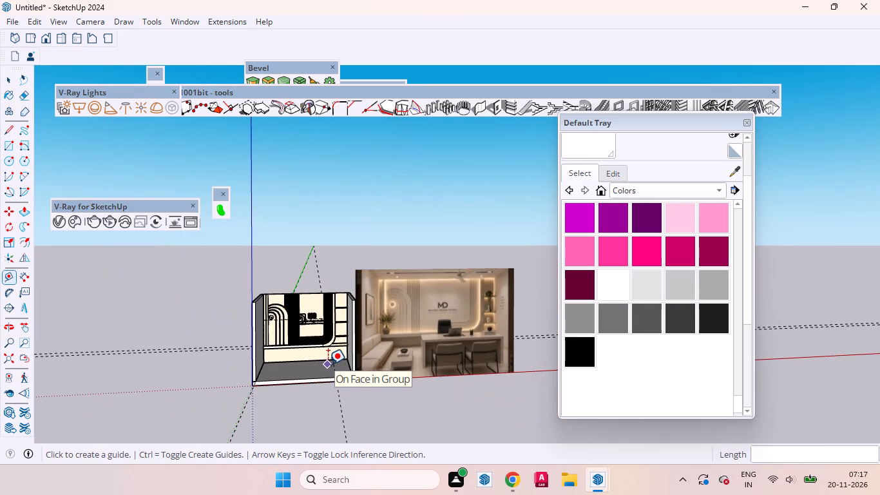
{"action": "scroll", "coordinate": [328, 364], "scroll_direction": "up", "scroll_amount": 1}
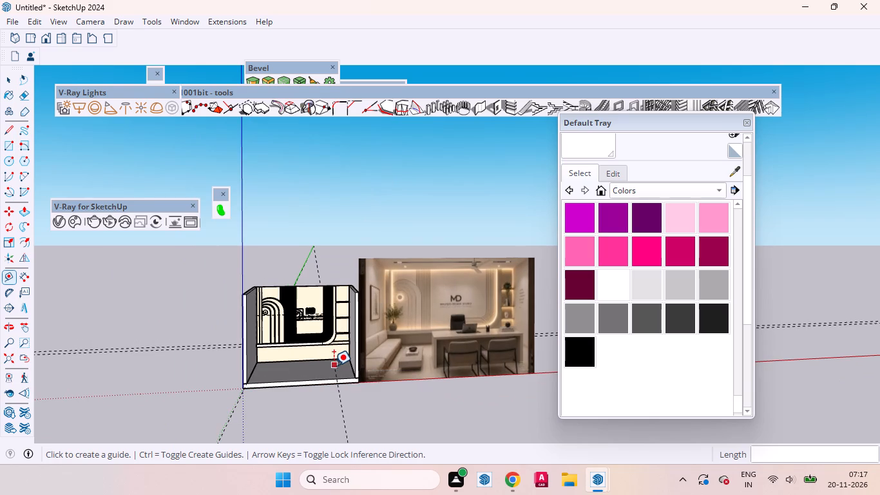
{"action": "left_click", "coordinate": [334, 365]}
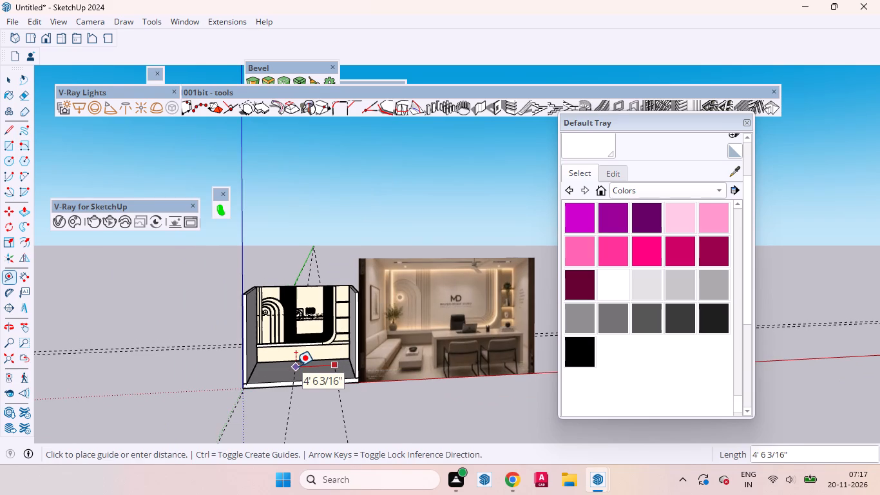
{"action": "type", "text": "6'"}
{"action": "key", "text": "Return"}
{"action": "key", "text": "space"}
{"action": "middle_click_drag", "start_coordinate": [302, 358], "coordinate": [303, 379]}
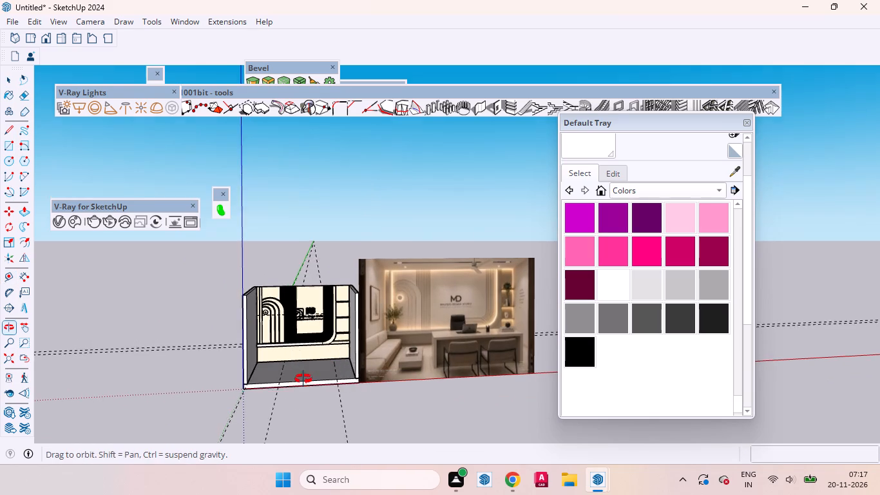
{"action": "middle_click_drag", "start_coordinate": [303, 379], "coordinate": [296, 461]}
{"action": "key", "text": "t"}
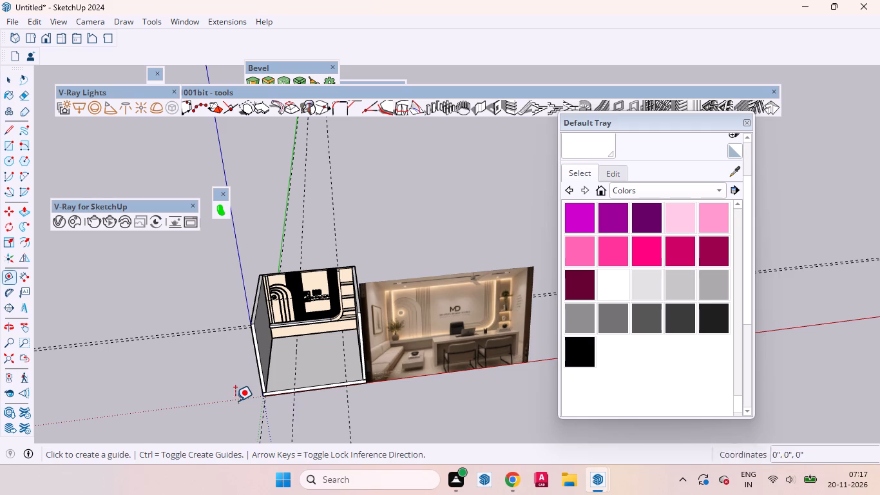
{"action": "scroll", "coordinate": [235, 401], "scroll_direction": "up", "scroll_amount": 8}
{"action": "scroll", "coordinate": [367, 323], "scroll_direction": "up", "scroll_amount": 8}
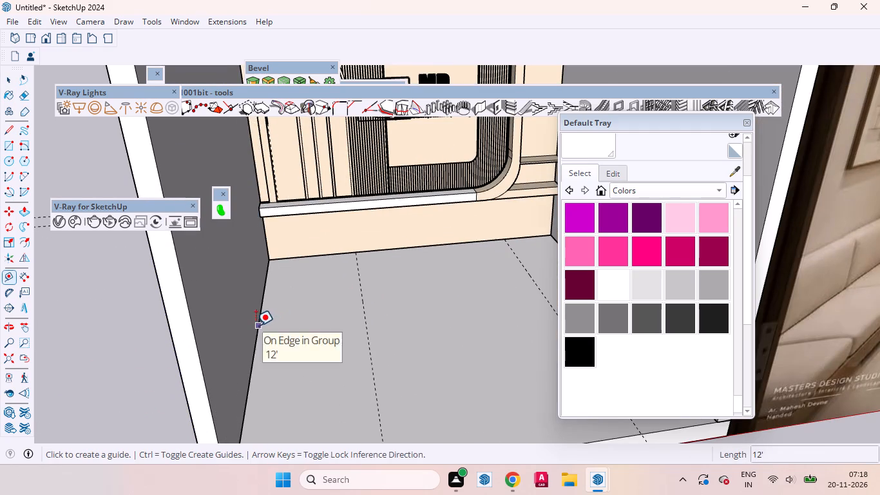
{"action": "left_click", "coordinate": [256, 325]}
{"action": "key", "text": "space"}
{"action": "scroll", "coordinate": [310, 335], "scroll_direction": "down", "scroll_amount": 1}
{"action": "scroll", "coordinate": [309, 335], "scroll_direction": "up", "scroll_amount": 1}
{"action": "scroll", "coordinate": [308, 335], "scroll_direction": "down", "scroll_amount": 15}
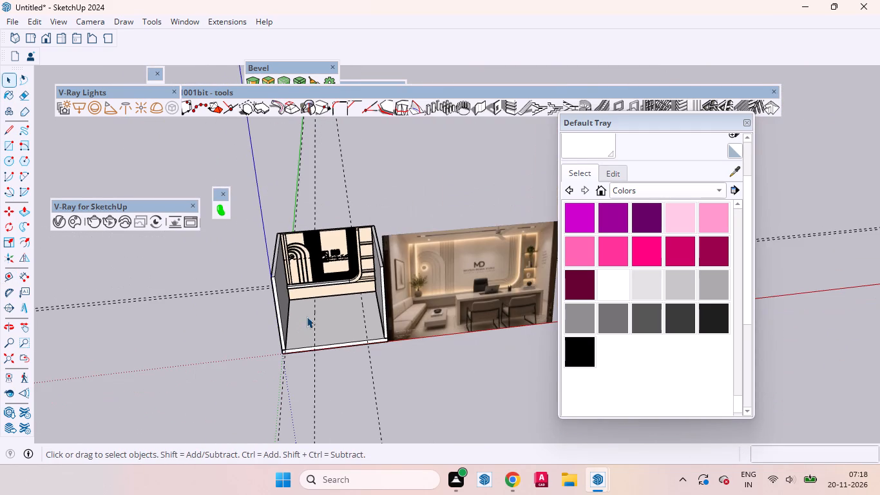
Place a floor guide 4' in front of the feature wall's bottom edge, parallel to that wall.
{"action": "middle_click_drag", "start_coordinate": [320, 328], "coordinate": [609, 478]}
{"action": "scroll", "coordinate": [451, 416], "scroll_direction": "up", "scroll_amount": 5}
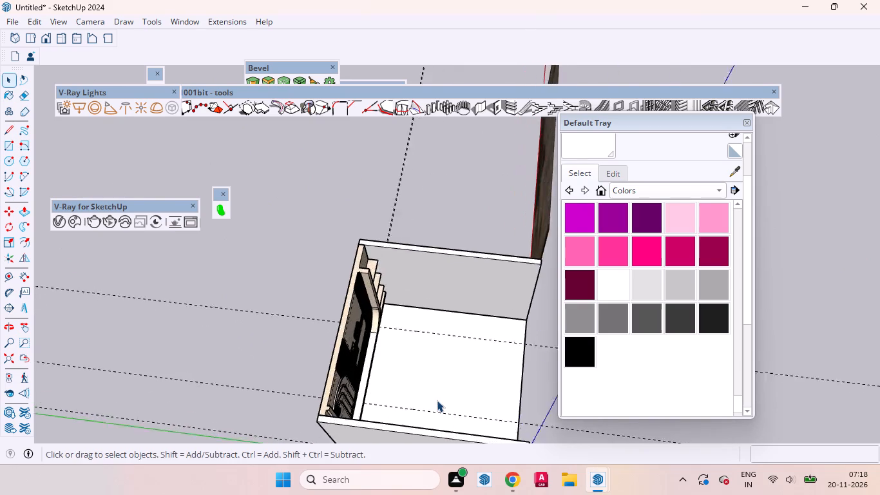
{"action": "scroll", "coordinate": [437, 400], "scroll_direction": "up", "scroll_amount": 6}
{"action": "key", "text": "t"}
{"action": "scroll", "coordinate": [249, 356], "scroll_direction": "up", "scroll_amount": 4}
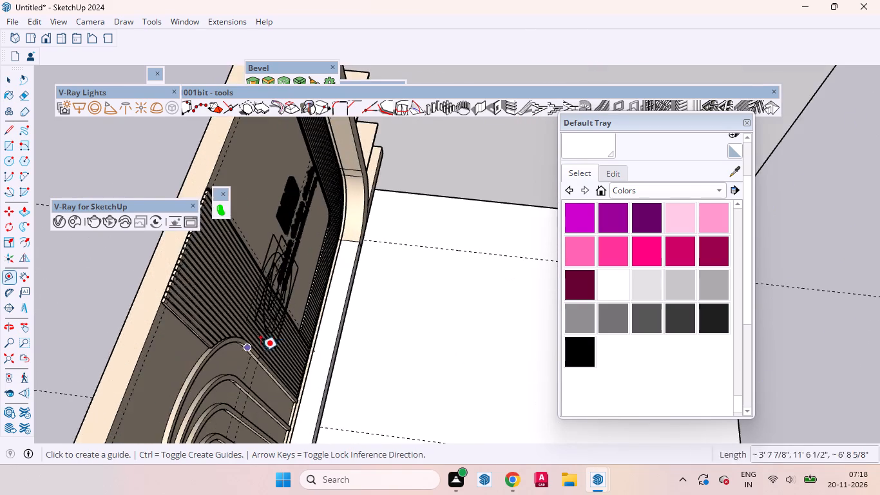
{"action": "scroll", "coordinate": [260, 351], "scroll_direction": "up", "scroll_amount": 5}
{"action": "middle_click_drag", "start_coordinate": [358, 347], "coordinate": [215, 251]}
{"action": "left_click", "coordinate": [309, 313]}
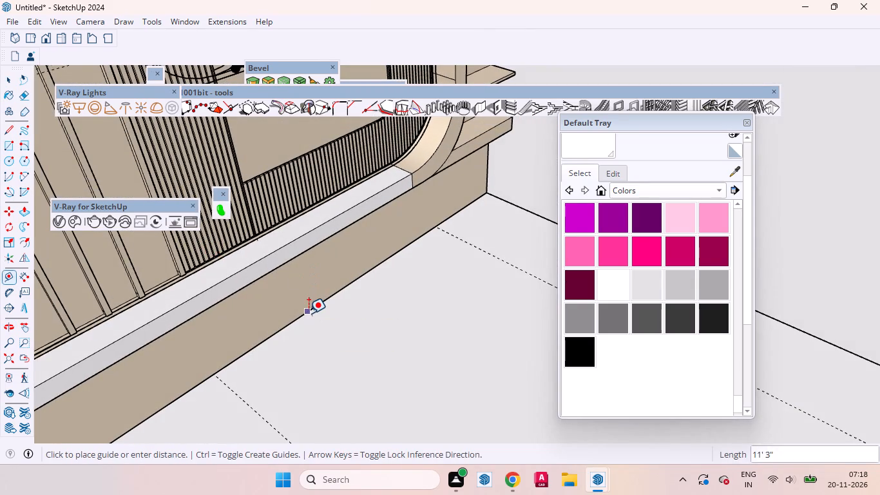
{"action": "scroll", "coordinate": [416, 353], "scroll_direction": "down", "scroll_amount": 4}
{"action": "scroll", "coordinate": [416, 353], "scroll_direction": "up", "scroll_amount": 1}
{"action": "scroll", "coordinate": [382, 329], "scroll_direction": "down", "scroll_amount": 4}
{"action": "middle_click_drag", "start_coordinate": [380, 338], "coordinate": [530, 440]}
{"action": "scroll", "coordinate": [323, 249], "scroll_direction": "down", "scroll_amount": 10}
{"action": "middle_click_drag", "start_coordinate": [300, 229], "coordinate": [345, 298]}
{"action": "scroll", "coordinate": [341, 292], "scroll_direction": "down", "scroll_amount": 5}
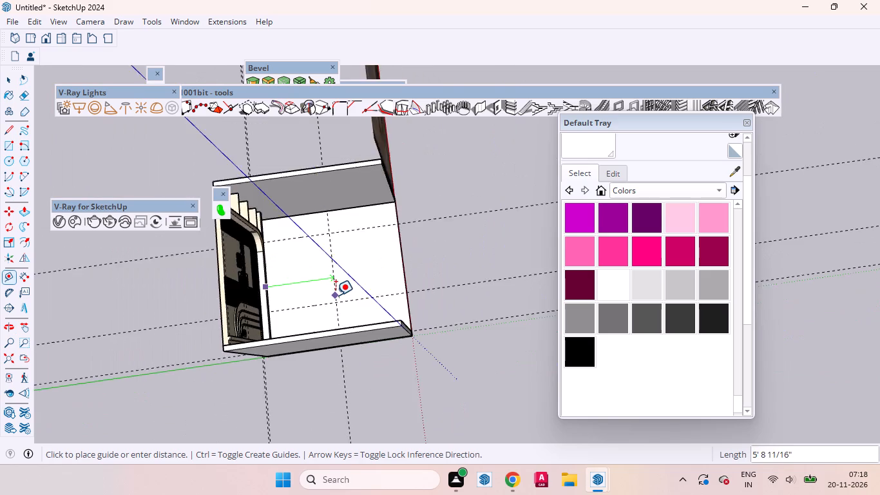
{"action": "scroll", "coordinate": [336, 295], "scroll_direction": "down", "scroll_amount": 7}
{"action": "middle_click_drag", "start_coordinate": [330, 295], "coordinate": [129, 117]}
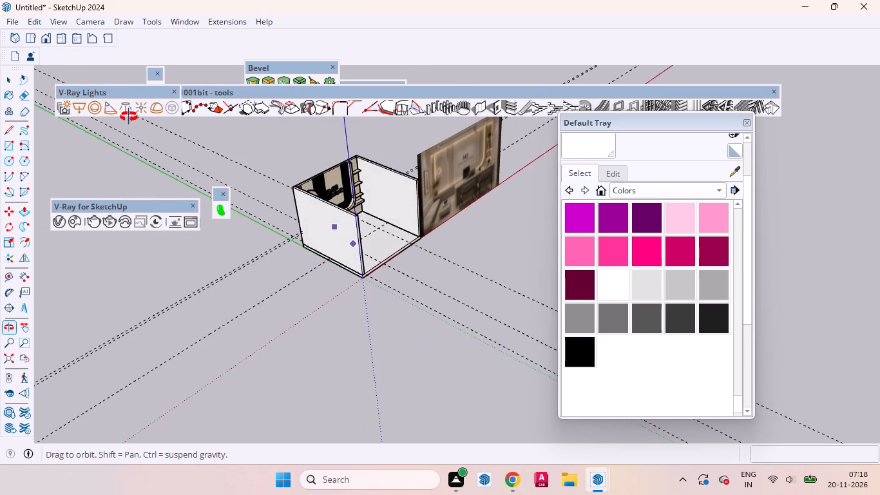
{"action": "middle_click_drag", "start_coordinate": [129, 117], "coordinate": [410, 258]}
{"action": "scroll", "coordinate": [328, 340], "scroll_direction": "up", "scroll_amount": 6}
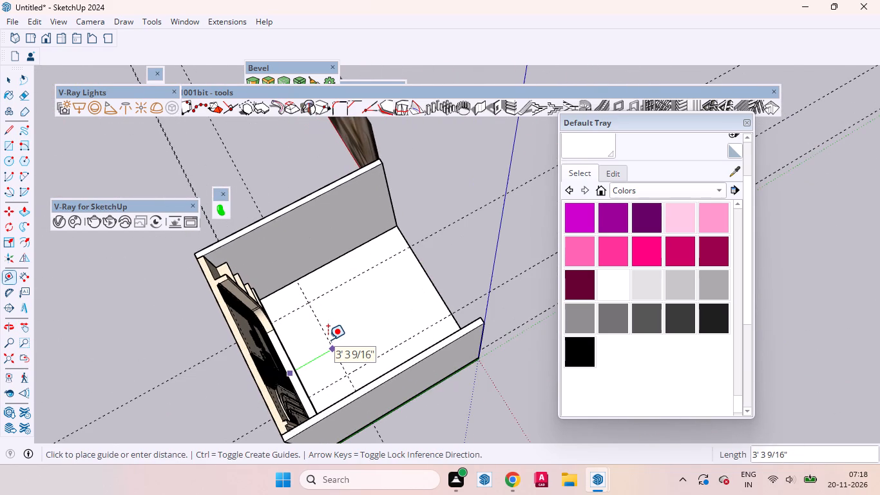
{"action": "key", "text": "4"}
{"action": "key", "text": "apostrophe"}
{"action": "key", "text": "Return"}
Place a floor guide 12 inches from the 4' guide, back toward the feature wall.
{"action": "middle_click_drag", "start_coordinate": [346, 340], "coordinate": [93, 300]}
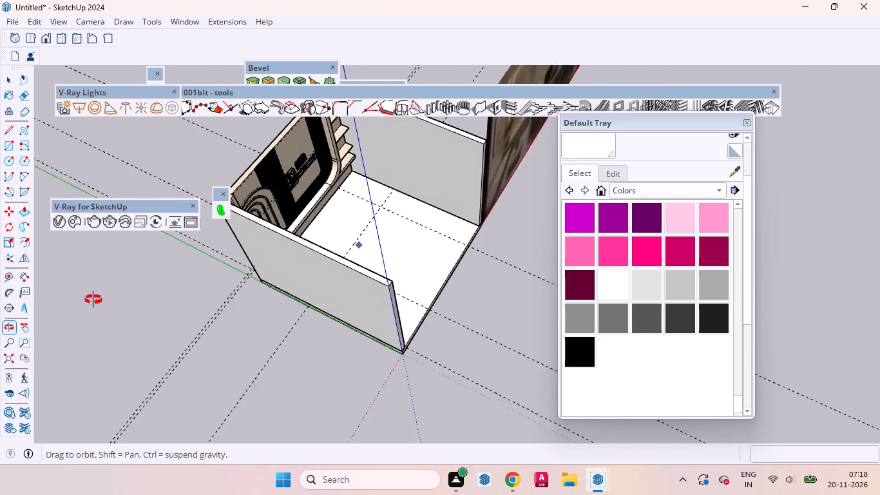
{"action": "middle_click_drag", "start_coordinate": [93, 300], "coordinate": [361, 374]}
{"action": "scroll", "coordinate": [350, 345], "scroll_direction": "up", "scroll_amount": 3}
{"action": "left_click", "coordinate": [347, 345]}
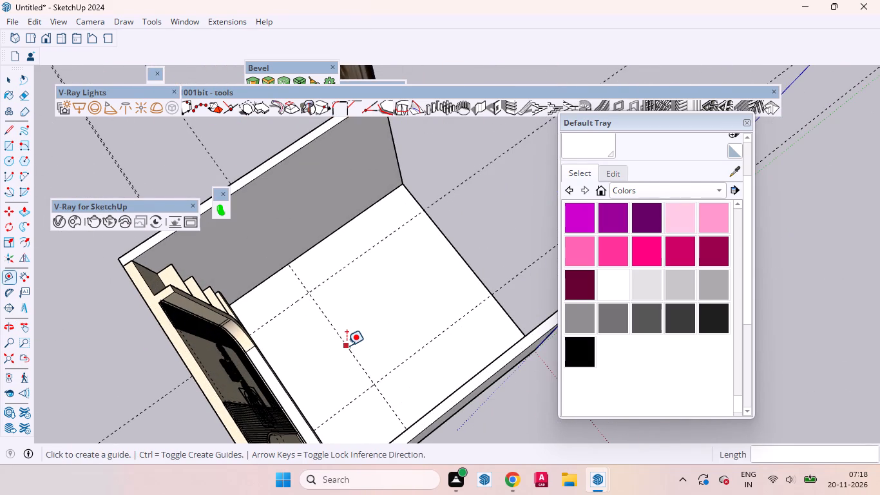
{"action": "type", "text": "12"}
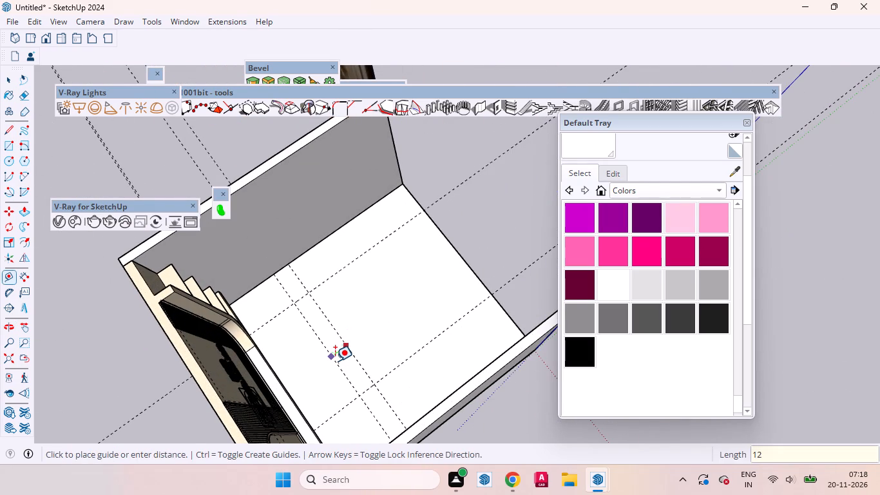
{"action": "key", "text": "Return"}
Place another guide 4' from the guide nearest the feature wall, toward the room's open front.
{"action": "middle_click_drag", "start_coordinate": [391, 368], "coordinate": [288, 366]}
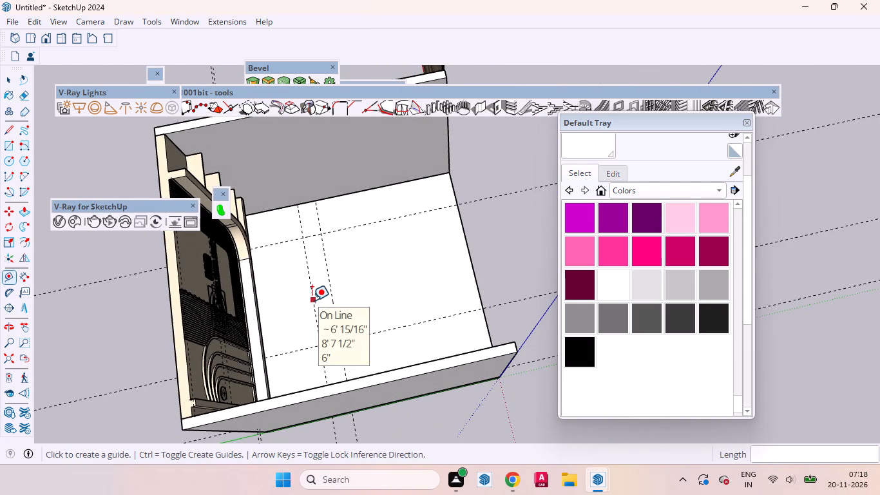
{"action": "left_click", "coordinate": [312, 300]}
{"action": "type", "text": "4'"}
{"action": "key", "text": "Return"}
{"action": "key", "text": "space"}
Create a new empty group to draw in.
{"action": "middle_click_drag", "start_coordinate": [433, 301], "coordinate": [152, 284]}
{"action": "scroll", "coordinate": [266, 277], "scroll_direction": "down", "scroll_amount": 5}
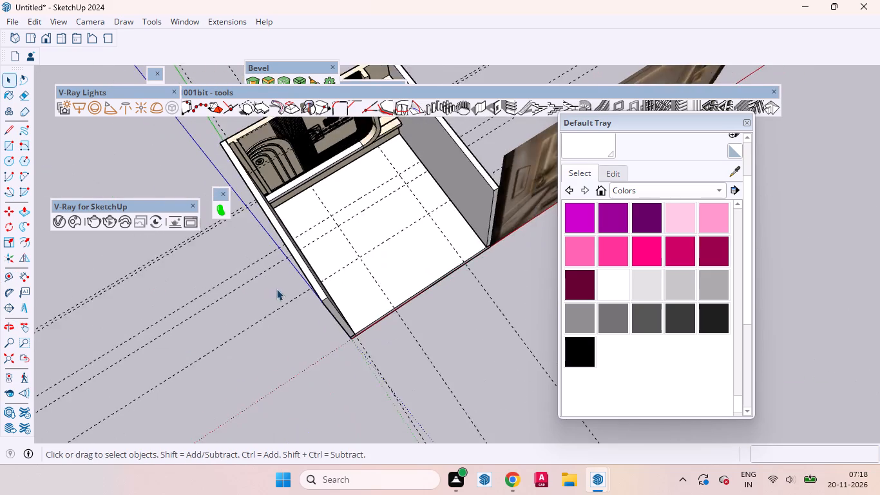
{"action": "scroll", "coordinate": [276, 289], "scroll_direction": "down", "scroll_amount": 3}
{"action": "right_click", "coordinate": [181, 286]}
{"action": "left_click", "coordinate": [224, 326]}
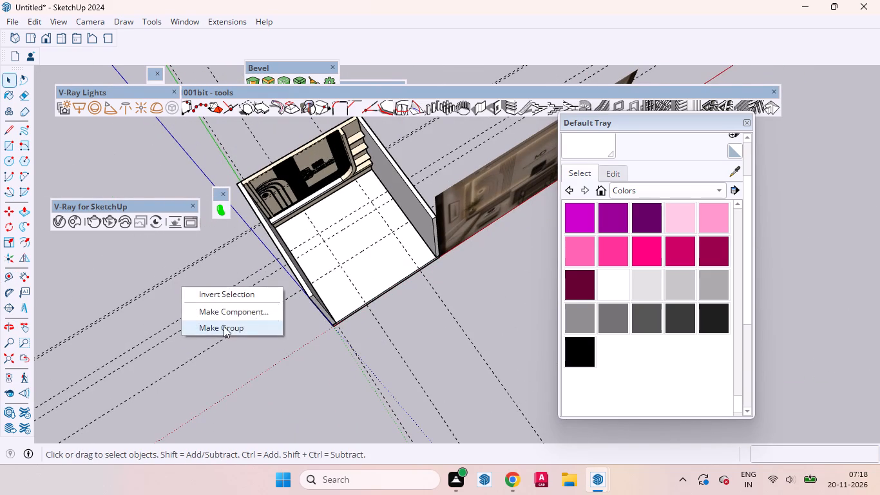
Draw a 6' by 4' rectangle on the floor between the guide intersections as the desk footprint.
{"action": "key", "text": "r"}
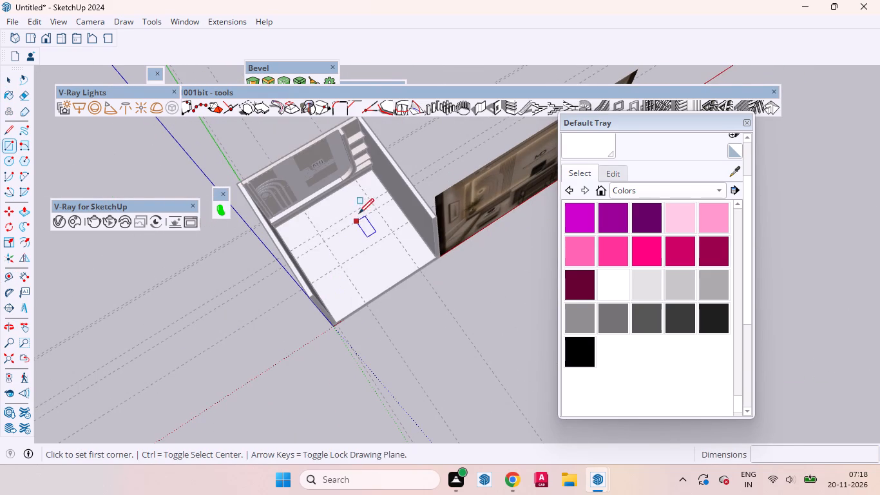
{"action": "left_click", "coordinate": [369, 202]}
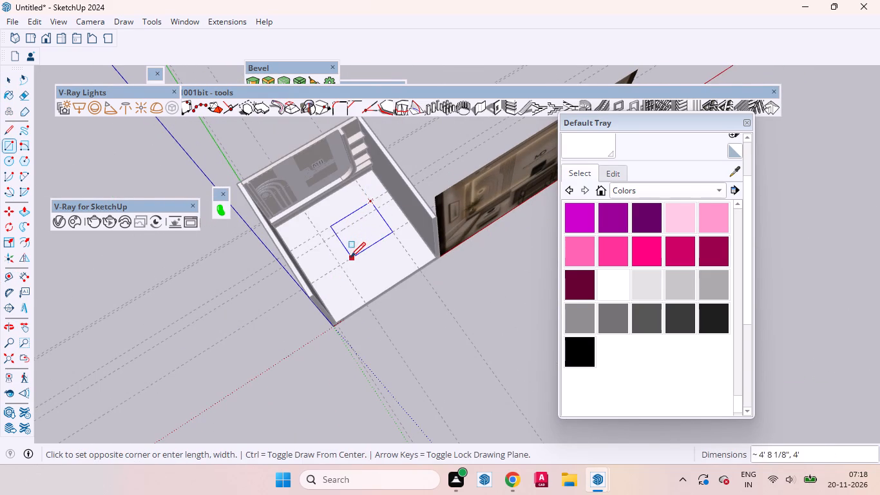
{"action": "left_click", "coordinate": [343, 263]}
Extrude the desk rectangle upward by 24 inches into a solid block.
{"action": "middle_click_drag", "start_coordinate": [364, 278], "coordinate": [362, 279]}
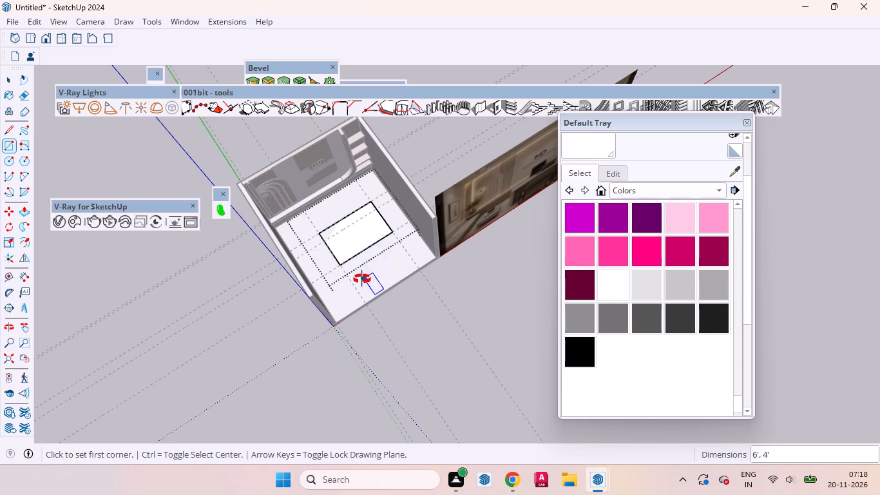
{"action": "middle_click_drag", "start_coordinate": [362, 279], "coordinate": [229, 200]}
{"action": "key", "text": "space"}
{"action": "scroll", "coordinate": [265, 348], "scroll_direction": "down", "scroll_amount": 4}
{"action": "scroll", "coordinate": [334, 255], "scroll_direction": "up", "scroll_amount": 5}
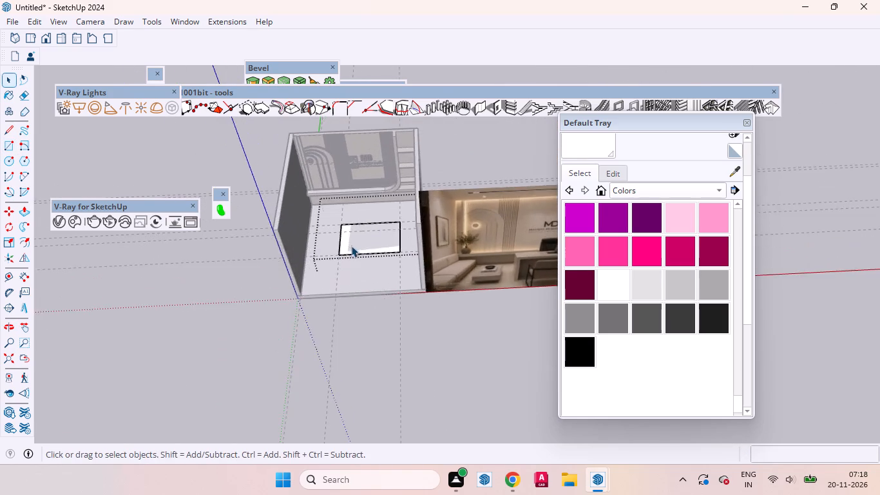
{"action": "scroll", "coordinate": [351, 246], "scroll_direction": "up", "scroll_amount": 1}
{"action": "key", "text": "p"}
{"action": "left_click", "coordinate": [381, 244]}
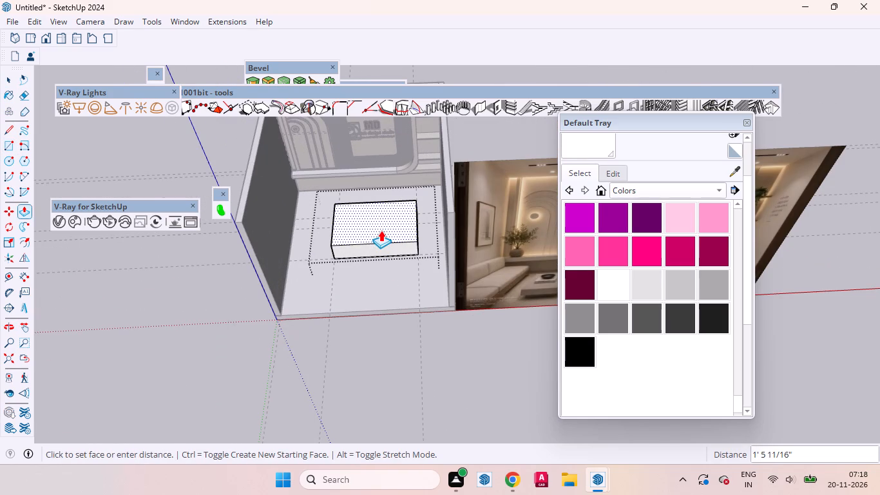
{"action": "type", "text": "24"}
{"action": "key", "text": "Return"}
{"action": "key", "text": "space"}
Raise the desk block's top face by another 5 inches after comparing it with the reference image.
{"action": "scroll", "coordinate": [370, 304], "scroll_direction": "down", "scroll_amount": 8}
{"action": "middle_click_drag", "start_coordinate": [367, 307], "coordinate": [378, 159]}
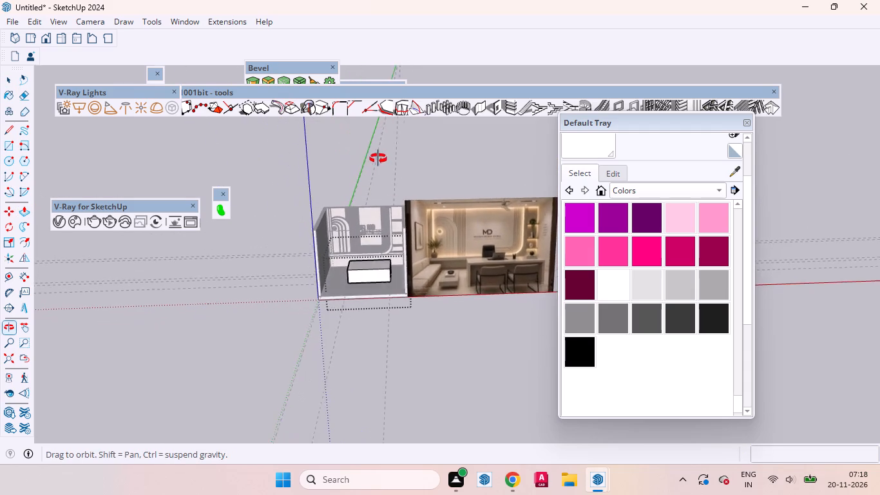
{"action": "middle_click_drag", "start_coordinate": [378, 159], "coordinate": [379, 159]}
{"action": "scroll", "coordinate": [390, 225], "scroll_direction": "up", "scroll_amount": 2}
{"action": "scroll", "coordinate": [350, 253], "scroll_direction": "down", "scroll_amount": 2}
{"action": "middle_click_drag", "start_coordinate": [372, 266], "coordinate": [372, 226]}
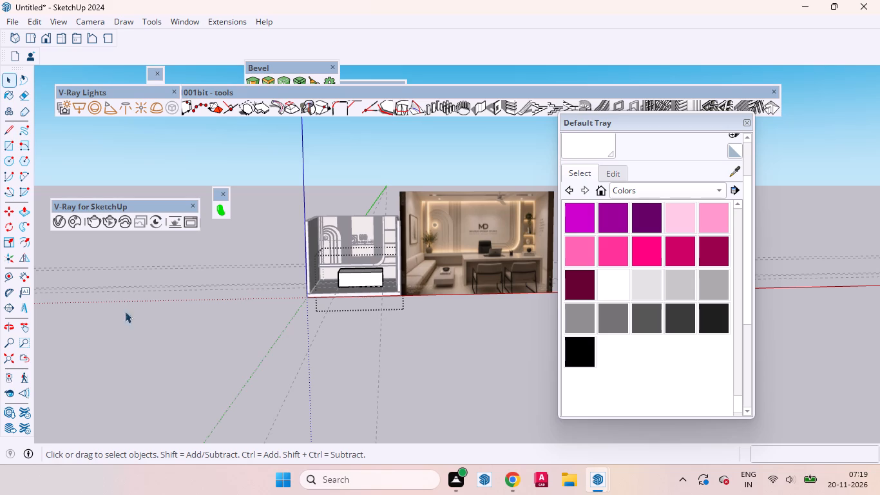
{"action": "scroll", "coordinate": [354, 272], "scroll_direction": "up", "scroll_amount": 6}
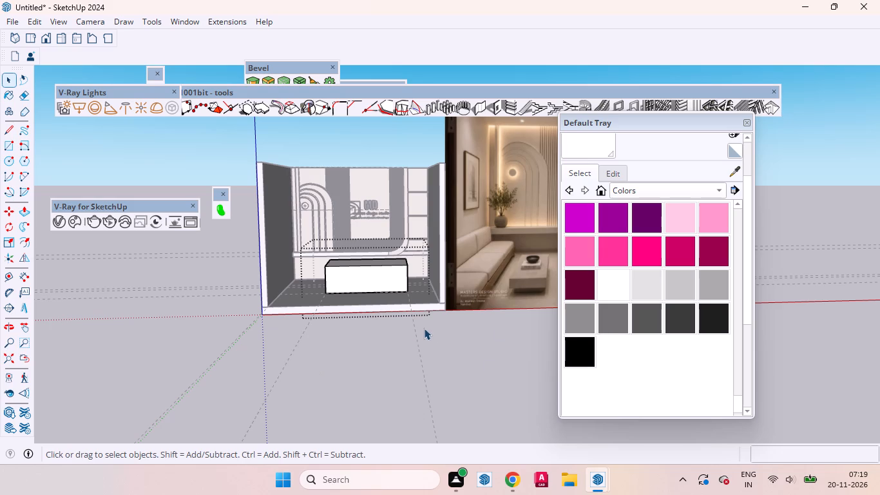
{"action": "scroll", "coordinate": [416, 316], "scroll_direction": "up", "scroll_amount": 7}
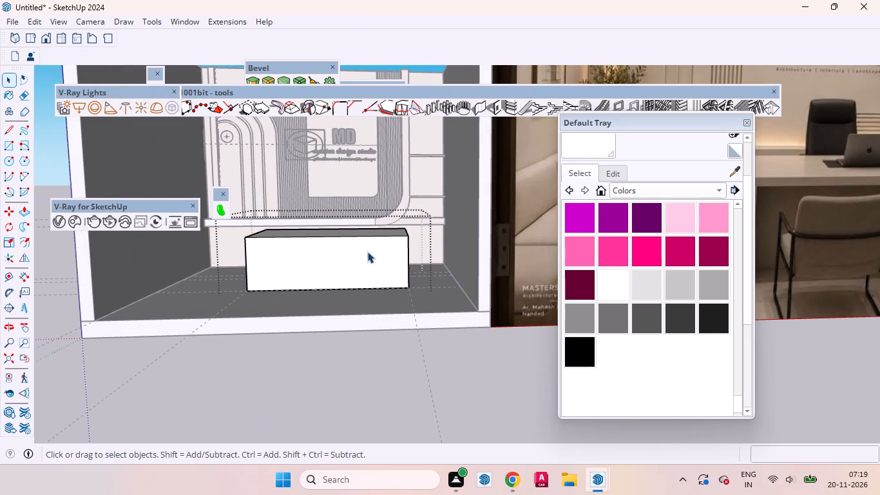
{"action": "middle_click_drag", "start_coordinate": [346, 237], "coordinate": [407, 333]}
{"action": "scroll", "coordinate": [368, 269], "scroll_direction": "up", "scroll_amount": 3}
{"action": "left_click", "coordinate": [367, 276]}
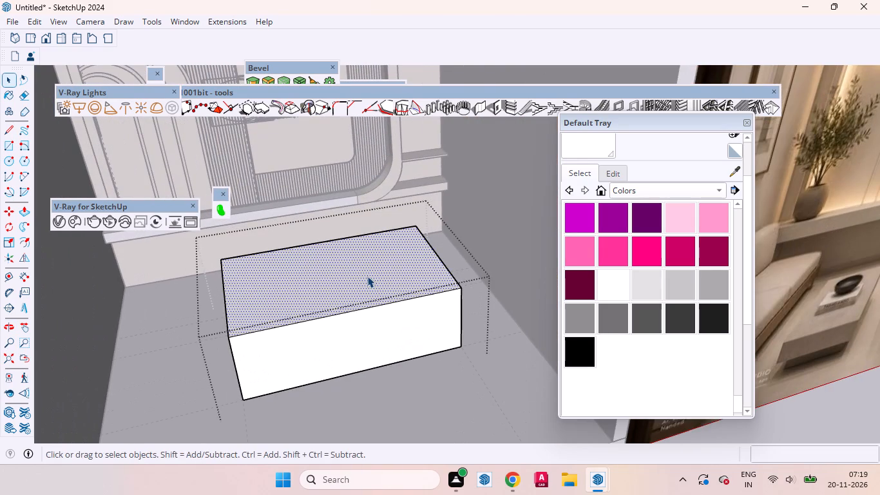
{"action": "key", "text": "p"}
{"action": "left_click", "coordinate": [367, 276]}
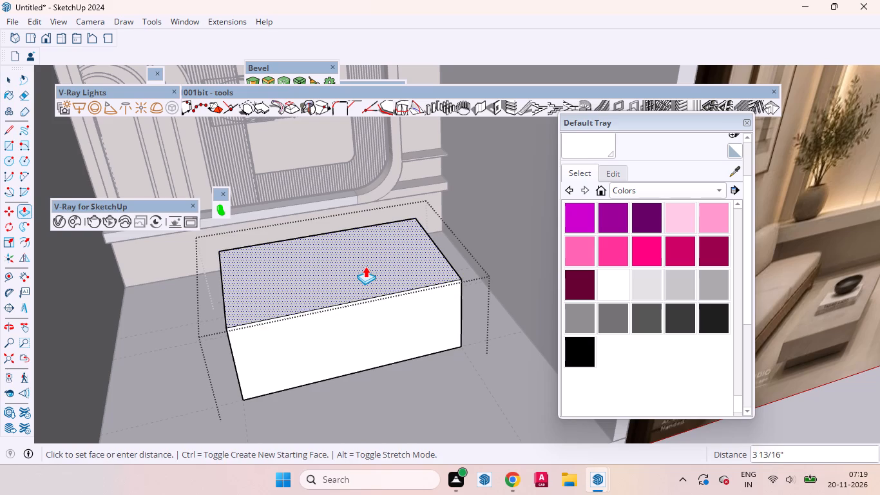
{"action": "key", "text": "5"}
{"action": "key", "text": "Return"}
{"action": "key", "text": "space"}
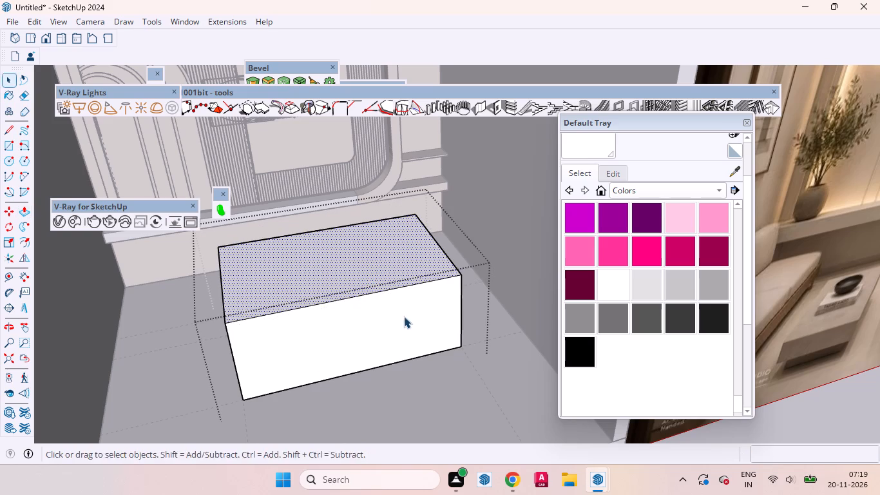
Offset the outline of the desk block's front face inward by 3 inches.
{"action": "middle_click_drag", "start_coordinate": [400, 315], "coordinate": [359, 251]}
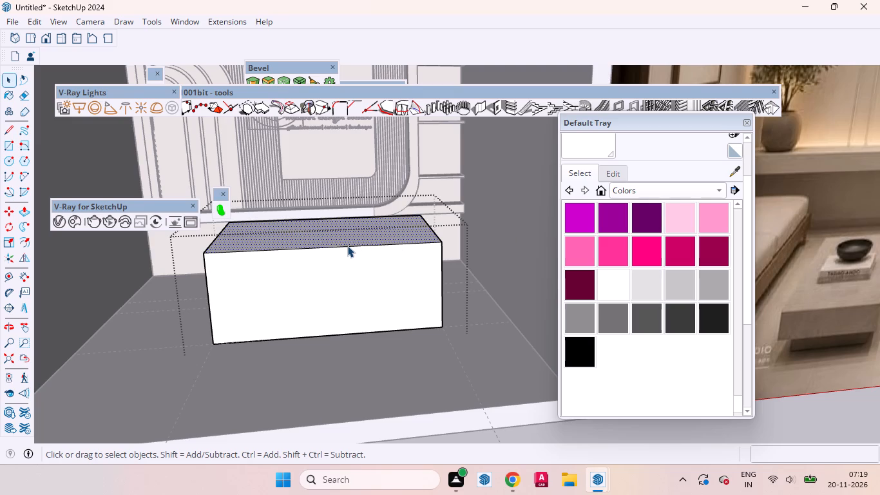
{"action": "scroll", "coordinate": [224, 299], "scroll_direction": "down", "scroll_amount": 5}
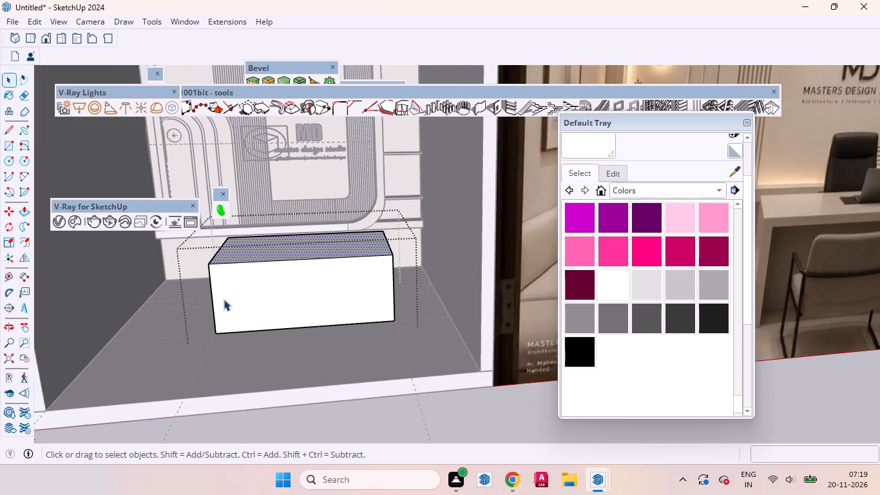
{"action": "scroll", "coordinate": [224, 299], "scroll_direction": "down", "scroll_amount": 7}
{"action": "middle_click_drag", "start_coordinate": [204, 324], "coordinate": [201, 277]}
{"action": "scroll", "coordinate": [468, 263], "scroll_direction": "up", "scroll_amount": 7}
{"action": "middle_click_drag", "start_coordinate": [466, 269], "coordinate": [414, 248]}
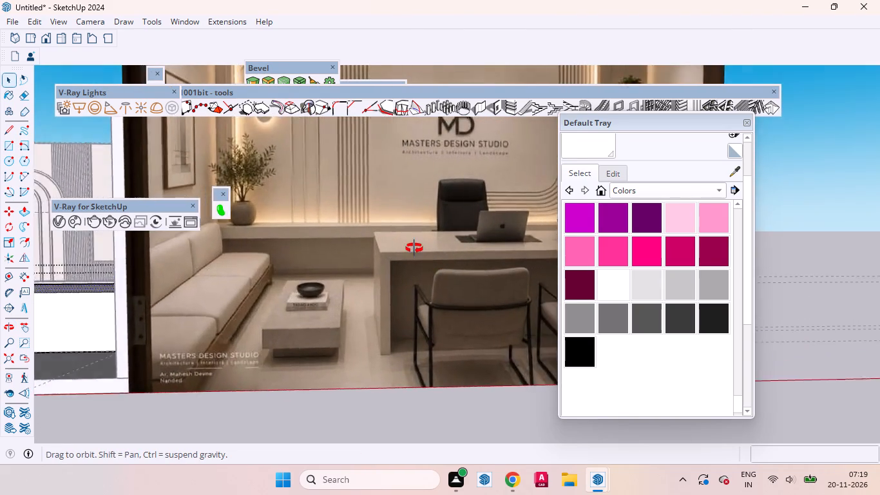
{"action": "middle_click_drag", "start_coordinate": [414, 248], "coordinate": [481, 280]}
{"action": "scroll", "coordinate": [484, 267], "scroll_direction": "down", "scroll_amount": 11}
{"action": "scroll", "coordinate": [323, 279], "scroll_direction": "up", "scroll_amount": 3}
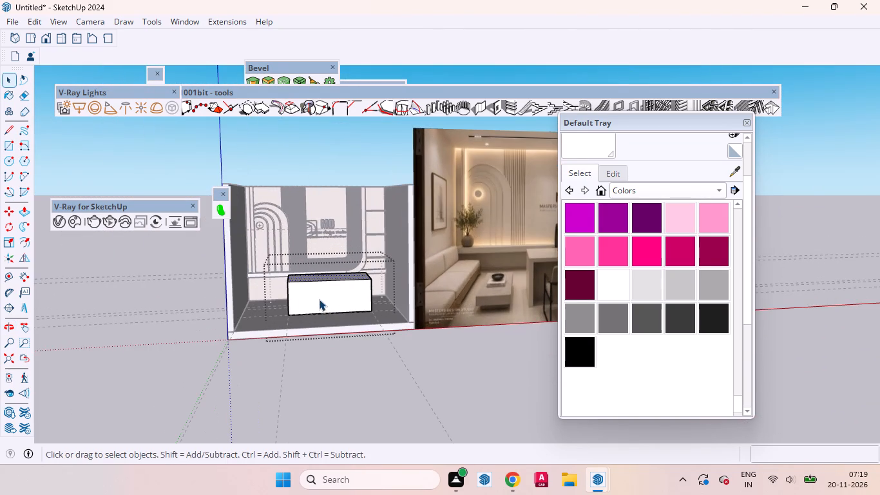
{"action": "left_click", "coordinate": [319, 299]}
{"action": "scroll", "coordinate": [309, 298], "scroll_direction": "down", "scroll_amount": 2}
{"action": "key", "text": "f"}
{"action": "scroll", "coordinate": [309, 298], "scroll_direction": "up", "scroll_amount": 2}
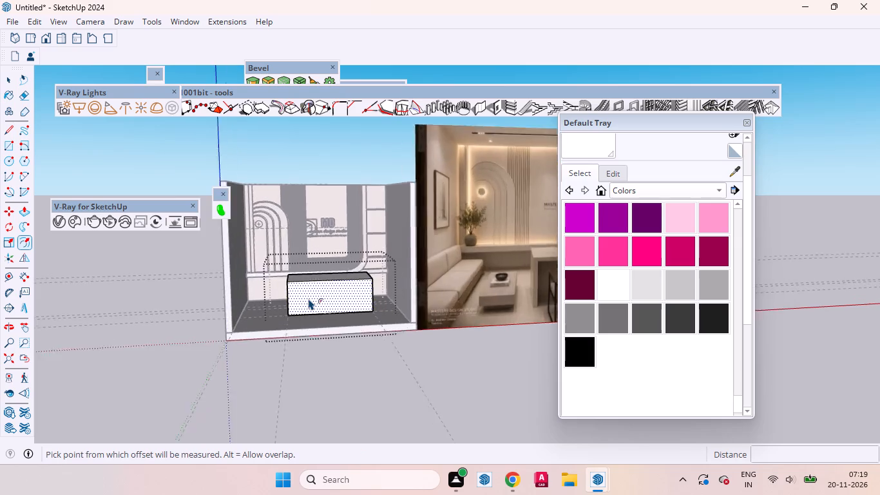
{"action": "scroll", "coordinate": [309, 298], "scroll_direction": "up", "scroll_amount": 4}
{"action": "left_click", "coordinate": [285, 291]}
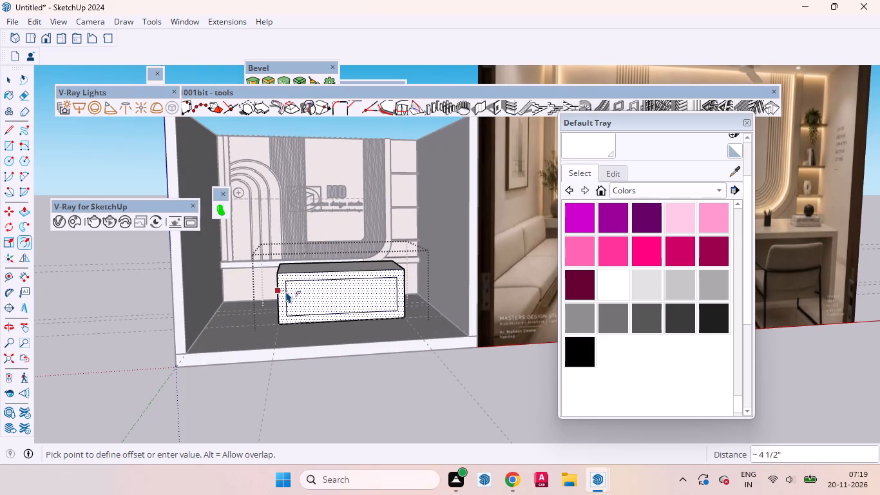
{"action": "key", "text": "3"}
{"action": "key", "text": "Return"}
{"action": "key", "text": "space"}
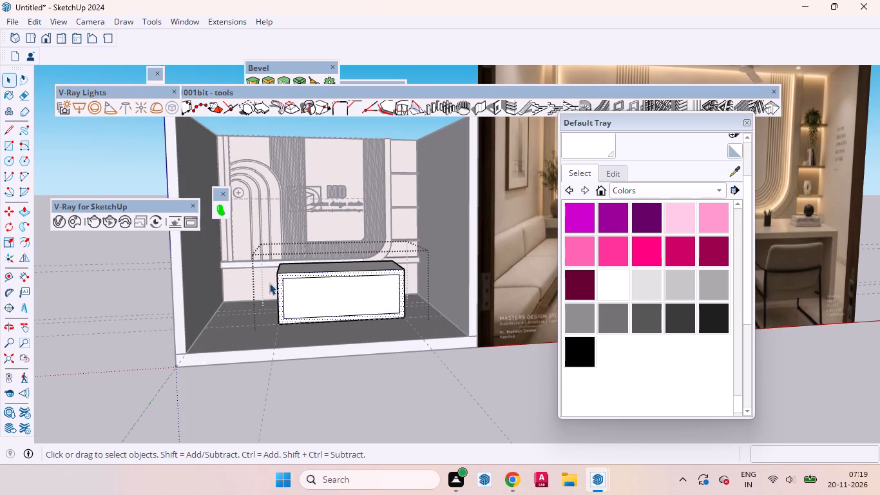
Repeat the same 3-inch inward offset on the desk block's back face, facing the feature wall.
{"action": "scroll", "coordinate": [242, 282], "scroll_direction": "down", "scroll_amount": 8}
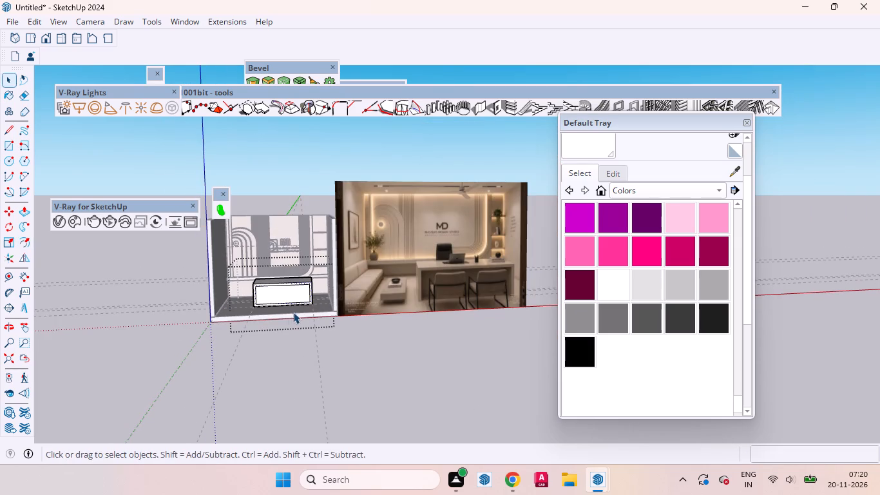
{"action": "scroll", "coordinate": [254, 313], "scroll_direction": "up", "scroll_amount": 12}
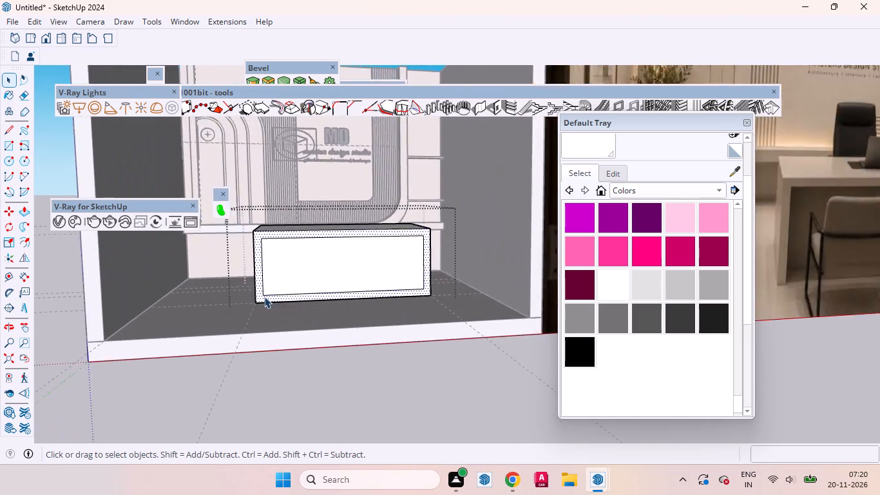
{"action": "scroll", "coordinate": [264, 296], "scroll_direction": "up", "scroll_amount": 3}
{"action": "middle_click_drag", "start_coordinate": [263, 239], "coordinate": [879, 480]}
{"action": "scroll", "coordinate": [225, 308], "scroll_direction": "down", "scroll_amount": 4}
{"action": "scroll", "coordinate": [430, 195], "scroll_direction": "up", "scroll_amount": 8}
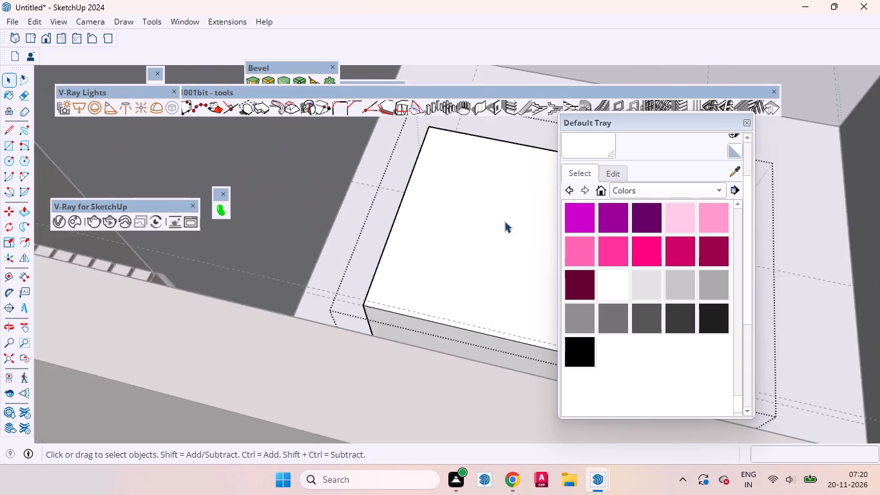
{"action": "scroll", "coordinate": [504, 221], "scroll_direction": "up", "scroll_amount": 4}
{"action": "left_click", "coordinate": [405, 381]}
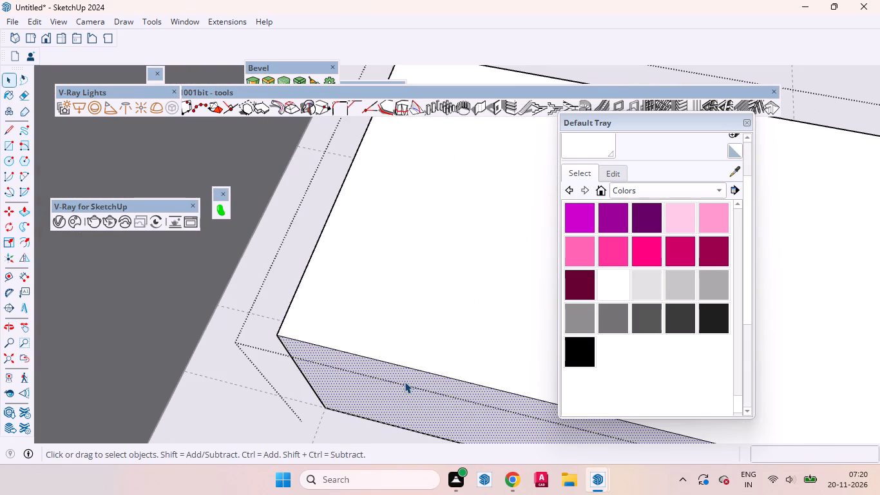
{"action": "key", "text": "f"}
{"action": "double_click", "coordinate": [323, 368]}
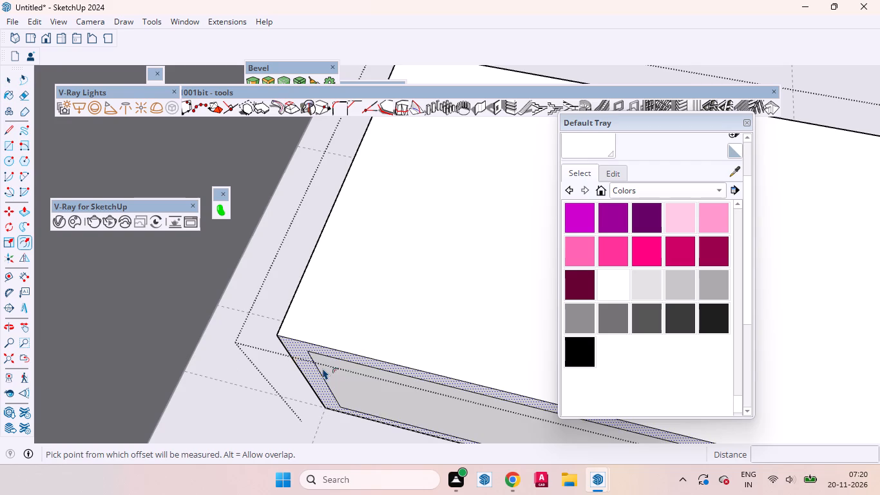
{"action": "key", "text": "space"}
Move the bottom edge of the front face's inset outline straight down 3 inches to the block's base.
{"action": "middle_click_drag", "start_coordinate": [379, 375], "coordinate": [8, 240]}
{"action": "scroll", "coordinate": [313, 271], "scroll_direction": "down", "scroll_amount": 5}
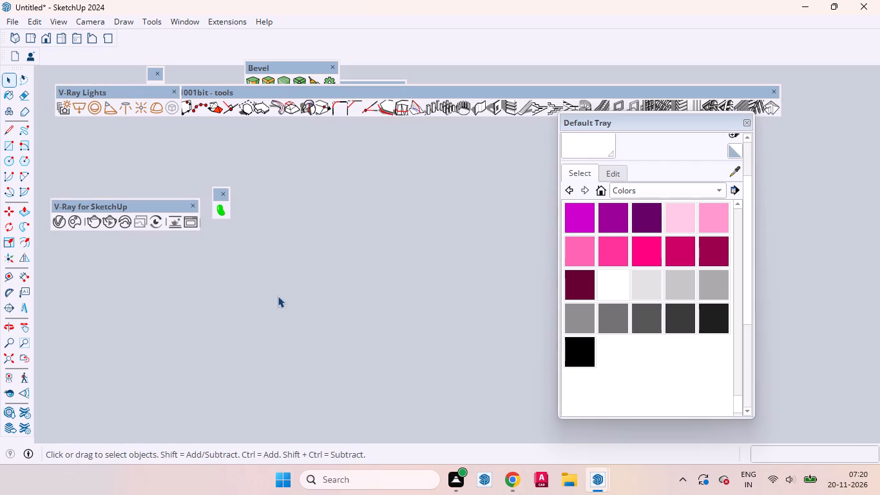
{"action": "scroll", "coordinate": [278, 296], "scroll_direction": "down", "scroll_amount": 3}
{"action": "left_click", "coordinate": [24, 361]}
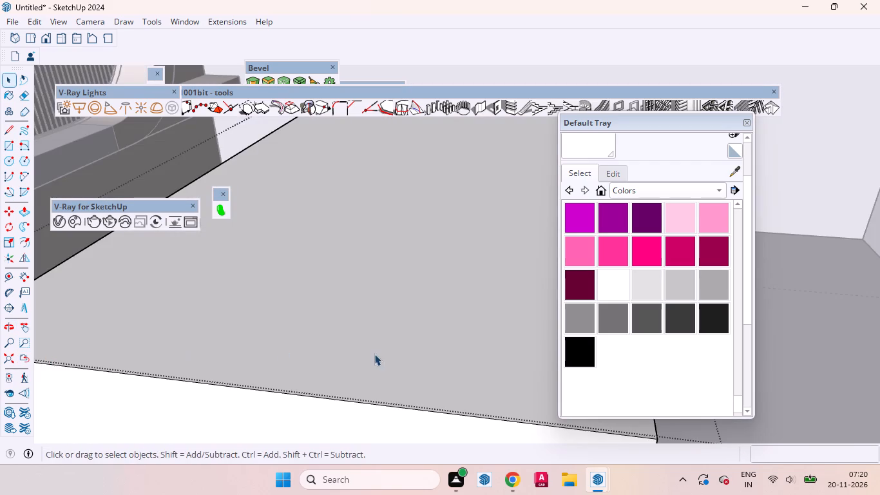
{"action": "middle_click_drag", "start_coordinate": [374, 356], "coordinate": [105, 336]}
{"action": "scroll", "coordinate": [209, 320], "scroll_direction": "down", "scroll_amount": 6}
{"action": "scroll", "coordinate": [207, 325], "scroll_direction": "up", "scroll_amount": 1}
{"action": "scroll", "coordinate": [207, 327], "scroll_direction": "down", "scroll_amount": 8}
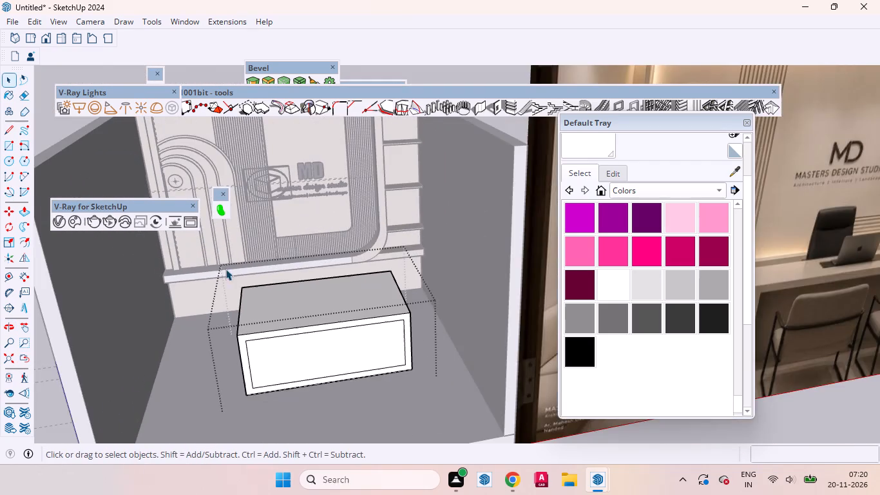
{"action": "scroll", "coordinate": [336, 417], "scroll_direction": "up", "scroll_amount": 9}
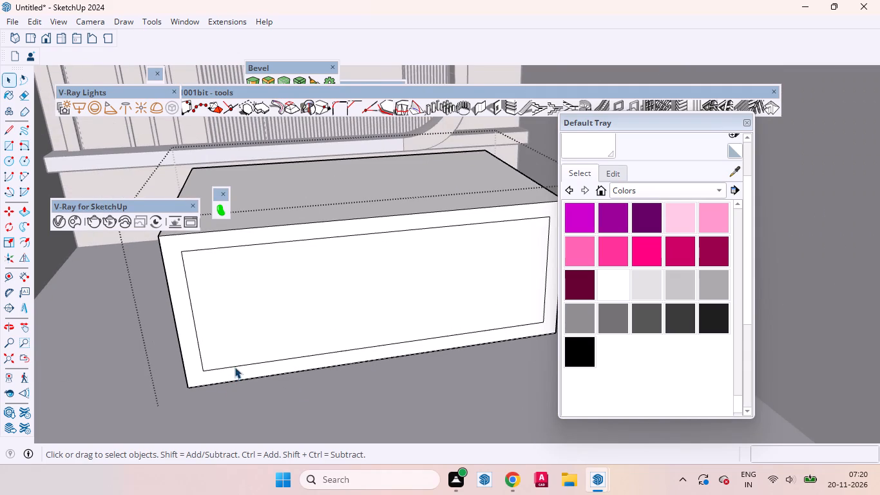
{"action": "left_click", "coordinate": [234, 367]}
{"action": "scroll", "coordinate": [196, 371], "scroll_direction": "up", "scroll_amount": 6}
{"action": "key", "text": "m"}
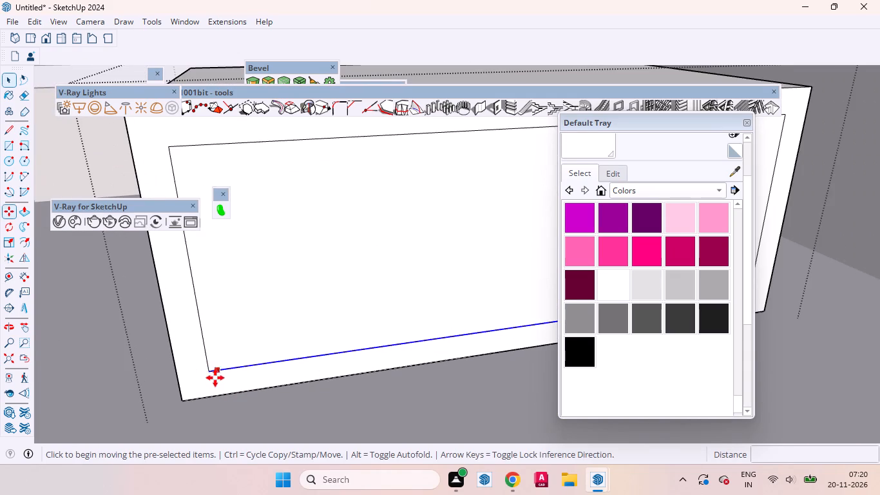
{"action": "scroll", "coordinate": [215, 378], "scroll_direction": "up", "scroll_amount": 4}
{"action": "left_click", "coordinate": [204, 369]}
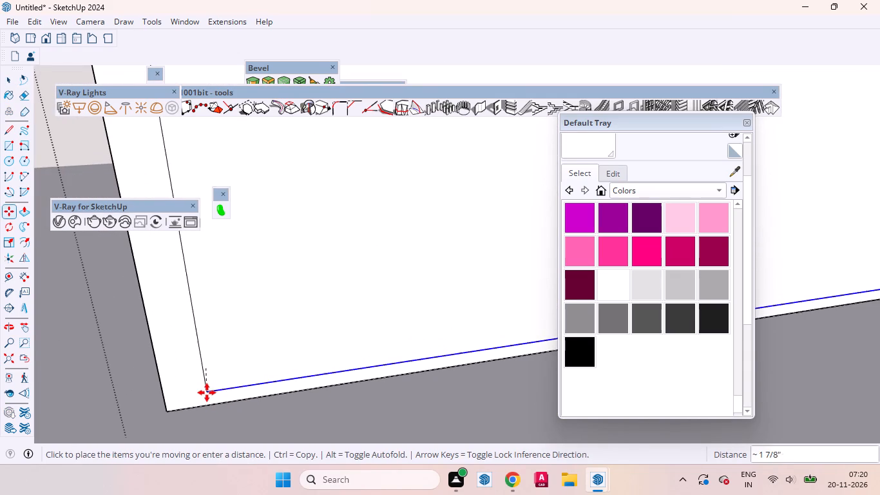
{"action": "key", "text": "Up"}
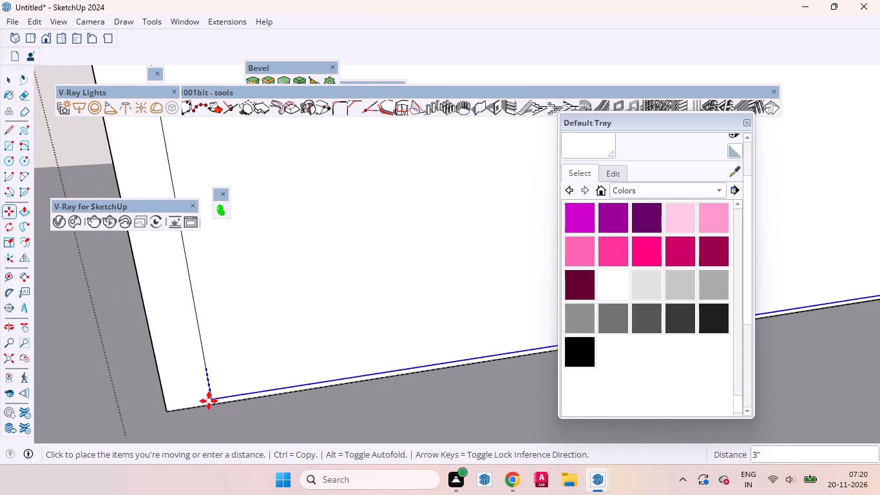
{"action": "left_click", "coordinate": [209, 401]}
{"action": "key", "text": "space"}
Move the bottom edge of the back face's inset outline straight down to the desk block's base.
{"action": "left_click", "coordinate": [230, 371]}
{"action": "scroll", "coordinate": [193, 404], "scroll_direction": "down", "scroll_amount": 6}
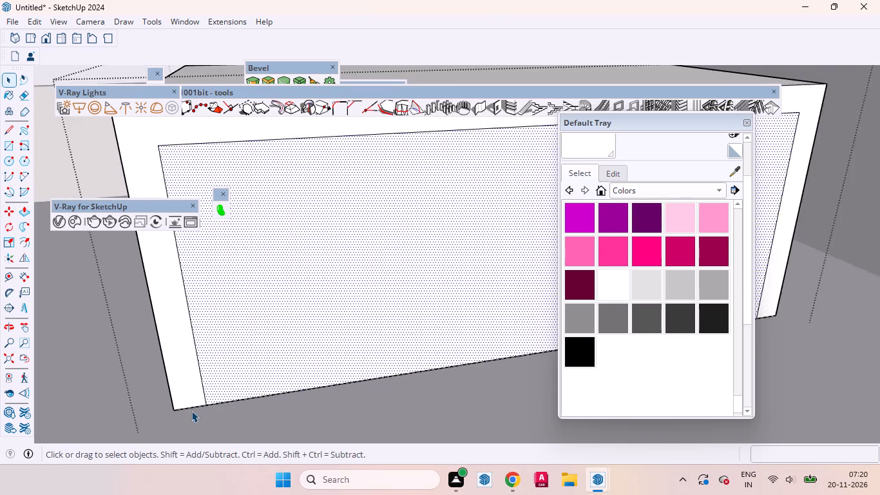
{"action": "scroll", "coordinate": [191, 411], "scroll_direction": "down", "scroll_amount": 13}
{"action": "middle_click_drag", "start_coordinate": [277, 349], "coordinate": [739, 472]}
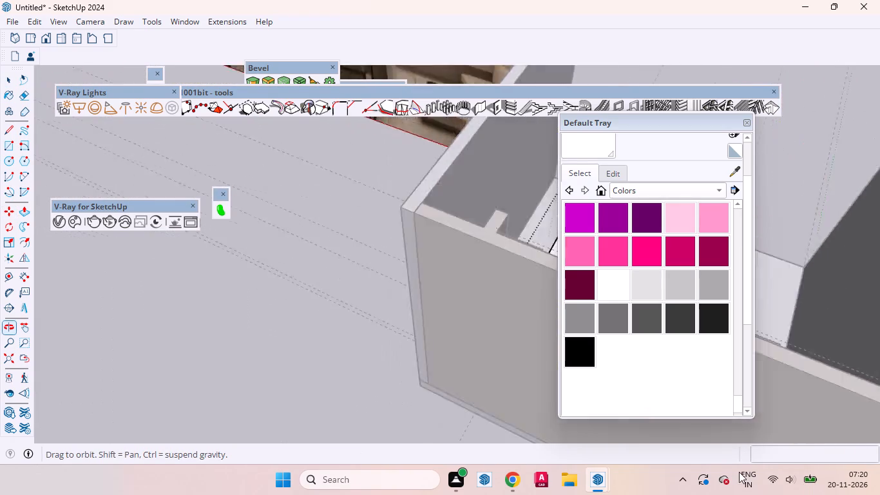
{"action": "middle_click_drag", "start_coordinate": [739, 472], "coordinate": [761, 481]}
{"action": "scroll", "coordinate": [306, 338], "scroll_direction": "down", "scroll_amount": 11}
{"action": "scroll", "coordinate": [488, 392], "scroll_direction": "up", "scroll_amount": 8}
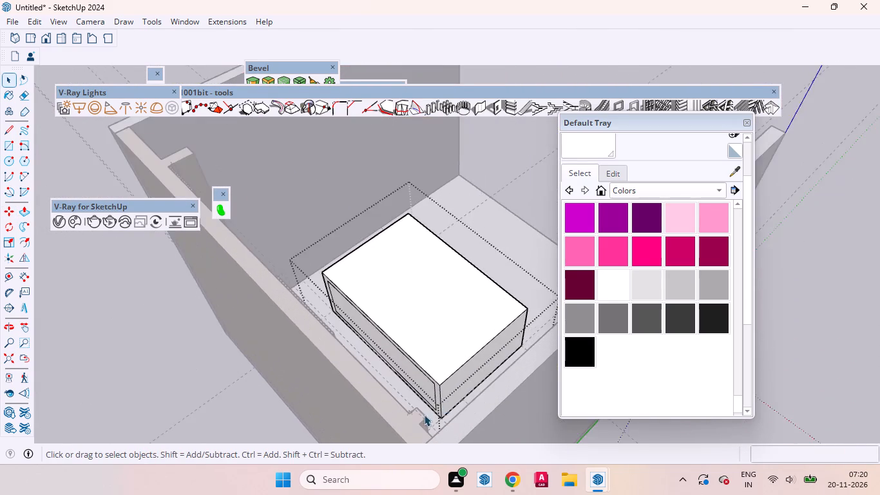
{"action": "scroll", "coordinate": [424, 414], "scroll_direction": "up", "scroll_amount": 20}
{"action": "scroll", "coordinate": [424, 414], "scroll_direction": "up", "scroll_amount": 1}
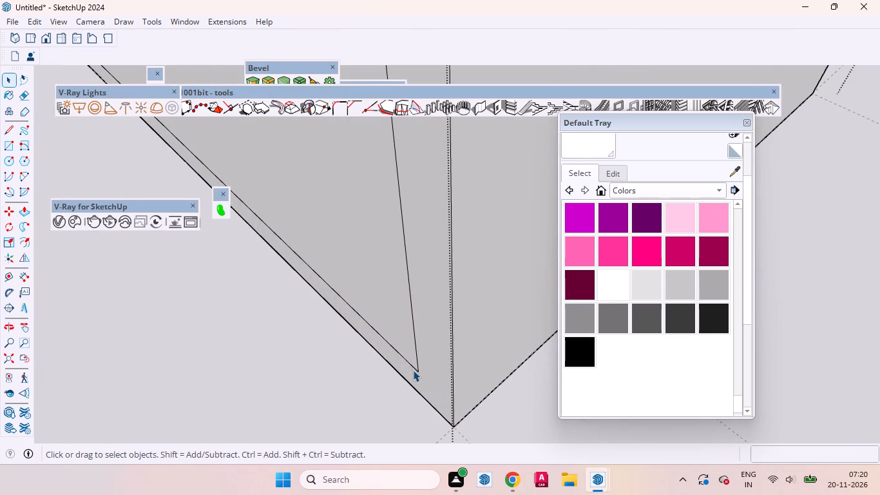
{"action": "left_click", "coordinate": [408, 363]}
{"action": "scroll", "coordinate": [408, 373], "scroll_direction": "up", "scroll_amount": 4}
{"action": "middle_click_drag", "start_coordinate": [410, 375], "coordinate": [443, 317]}
{"action": "key", "text": "m"}
{"action": "key", "text": "Down"}
{"action": "key", "text": "Up"}
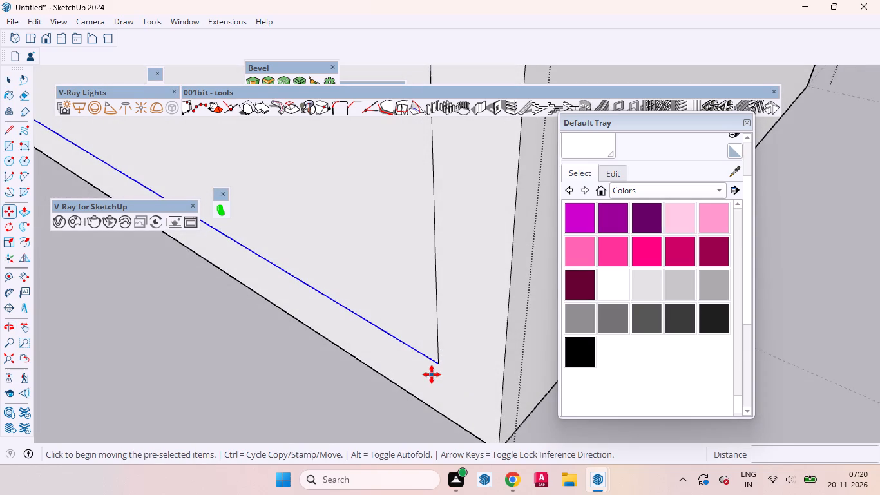
{"action": "left_click", "coordinate": [439, 365]}
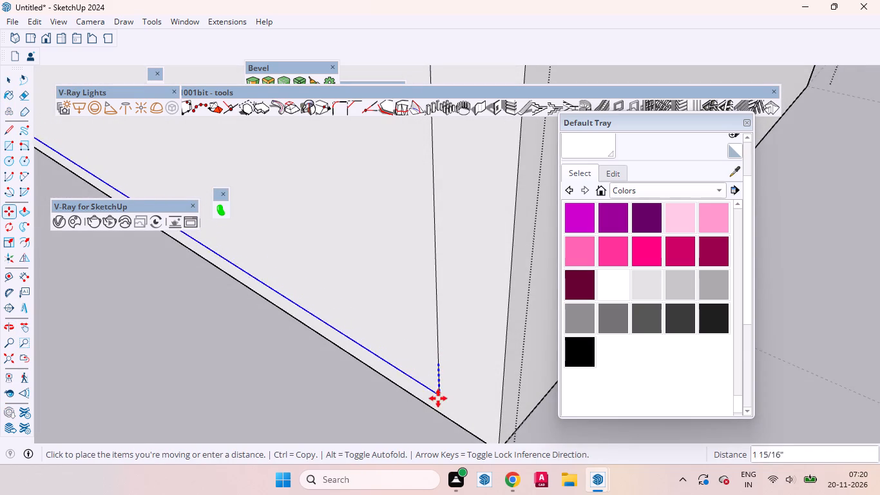
{"action": "left_click", "coordinate": [438, 413]}
{"action": "key", "text": "space"}
{"action": "left_click", "coordinate": [424, 358]}
Push the desk block's front inset face inward by 1' 5" to form the recess.
{"action": "middle_click_drag", "start_coordinate": [477, 353], "coordinate": [234, 399]}
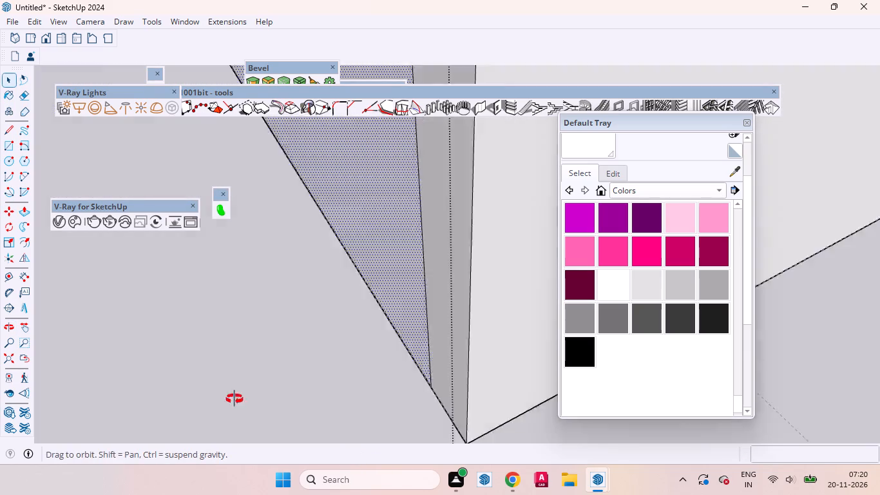
{"action": "middle_click_drag", "start_coordinate": [234, 399], "coordinate": [171, 399]}
{"action": "scroll", "coordinate": [220, 365], "scroll_direction": "down", "scroll_amount": 13}
{"action": "scroll", "coordinate": [220, 364], "scroll_direction": "up", "scroll_amount": 1}
{"action": "scroll", "coordinate": [220, 364], "scroll_direction": "down", "scroll_amount": 8}
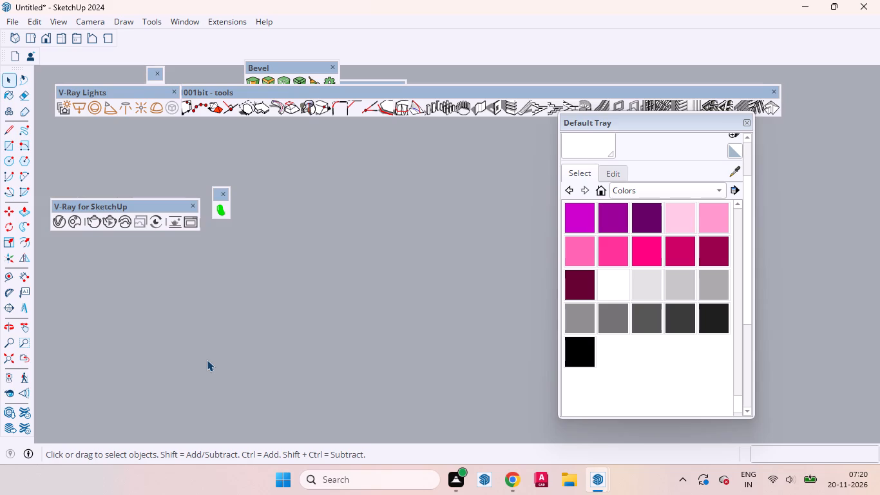
{"action": "scroll", "coordinate": [207, 360], "scroll_direction": "down", "scroll_amount": 2}
{"action": "left_click", "coordinate": [21, 356]}
{"action": "scroll", "coordinate": [198, 362], "scroll_direction": "down", "scroll_amount": 2}
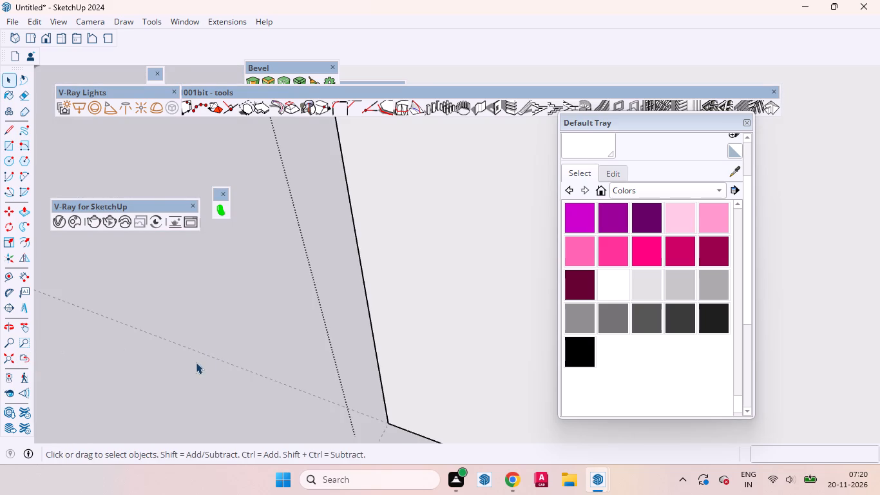
{"action": "scroll", "coordinate": [196, 362], "scroll_direction": "down", "scroll_amount": 11}
{"action": "scroll", "coordinate": [173, 346], "scroll_direction": "up", "scroll_amount": 1}
{"action": "scroll", "coordinate": [173, 346], "scroll_direction": "down", "scroll_amount": 6}
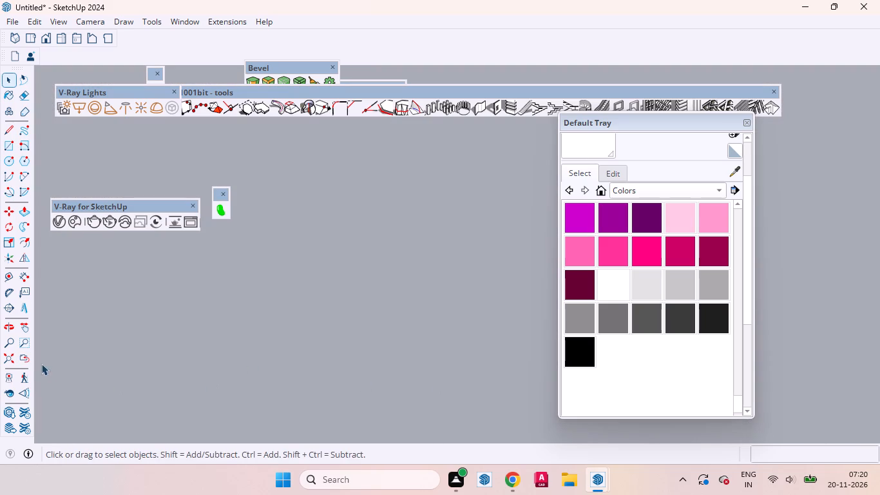
{"action": "left_click", "coordinate": [24, 362]}
{"action": "middle_click_drag", "start_coordinate": [273, 358], "coordinate": [11, 342]}
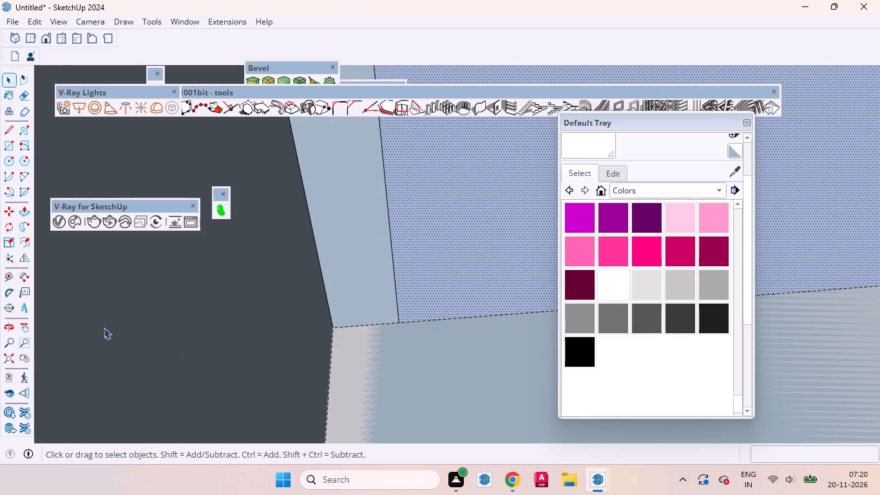
{"action": "left_click", "coordinate": [46, 32]}
{"action": "scroll", "coordinate": [268, 336], "scroll_direction": "down", "scroll_amount": 2}
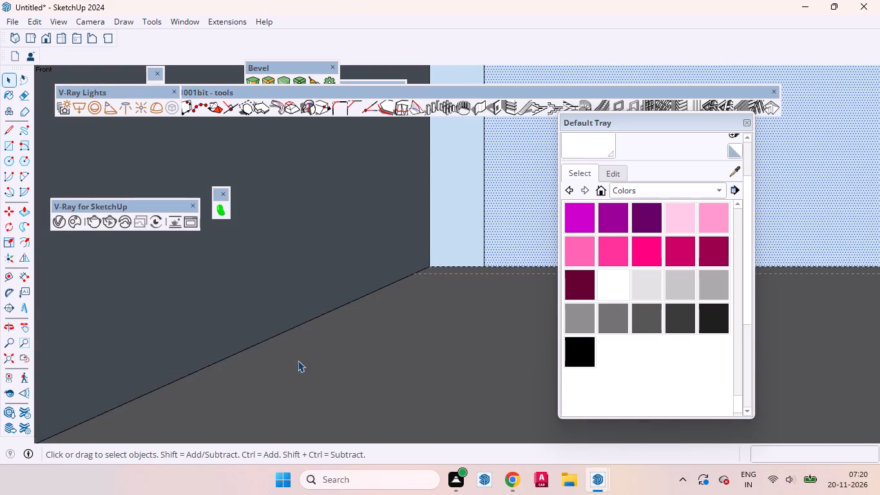
{"action": "scroll", "coordinate": [298, 360], "scroll_direction": "down", "scroll_amount": 2}
{"action": "scroll", "coordinate": [305, 362], "scroll_direction": "down", "scroll_amount": 20}
{"action": "scroll", "coordinate": [305, 362], "scroll_direction": "down", "scroll_amount": 7}
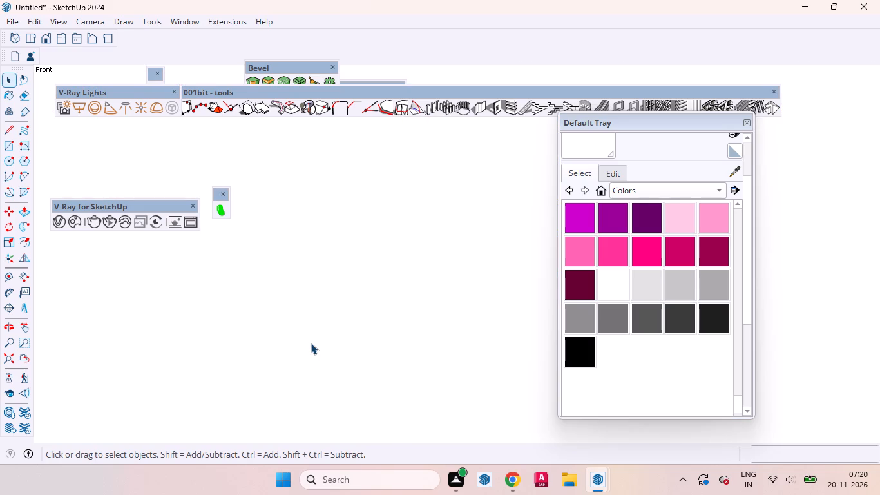
{"action": "scroll", "coordinate": [311, 343], "scroll_direction": "down", "scroll_amount": 20}
{"action": "scroll", "coordinate": [311, 343], "scroll_direction": "down", "scroll_amount": 11}
{"action": "scroll", "coordinate": [309, 385], "scroll_direction": "down", "scroll_amount": 20}
{"action": "scroll", "coordinate": [309, 385], "scroll_direction": "down", "scroll_amount": 11}
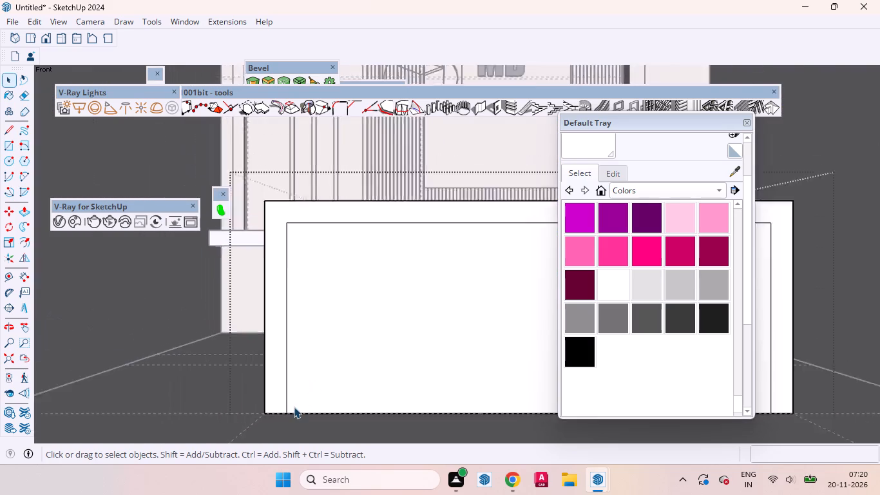
{"action": "scroll", "coordinate": [294, 407], "scroll_direction": "down", "scroll_amount": 6}
{"action": "left_click", "coordinate": [367, 382]}
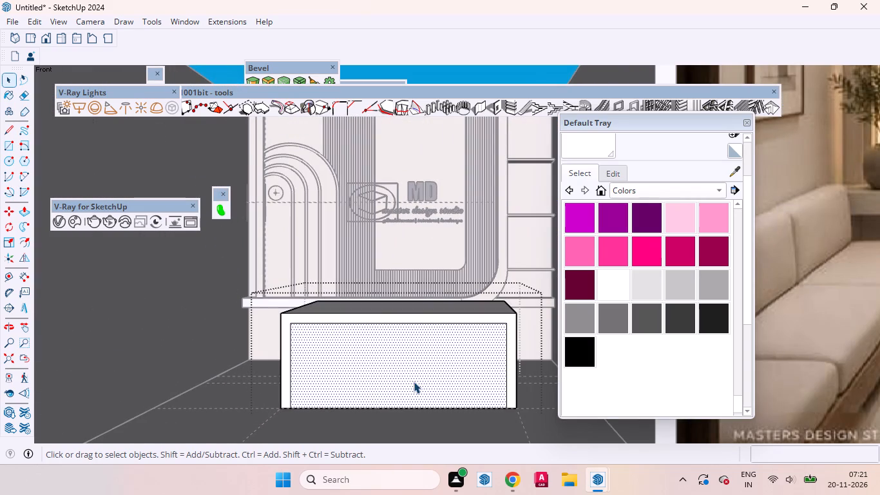
{"action": "key", "text": "p"}
{"action": "left_click", "coordinate": [414, 383]}
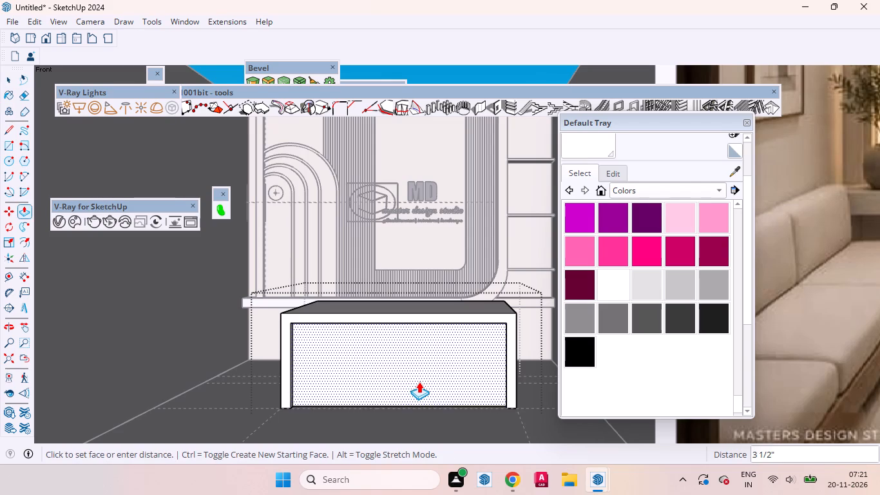
{"action": "key", "text": "1"}
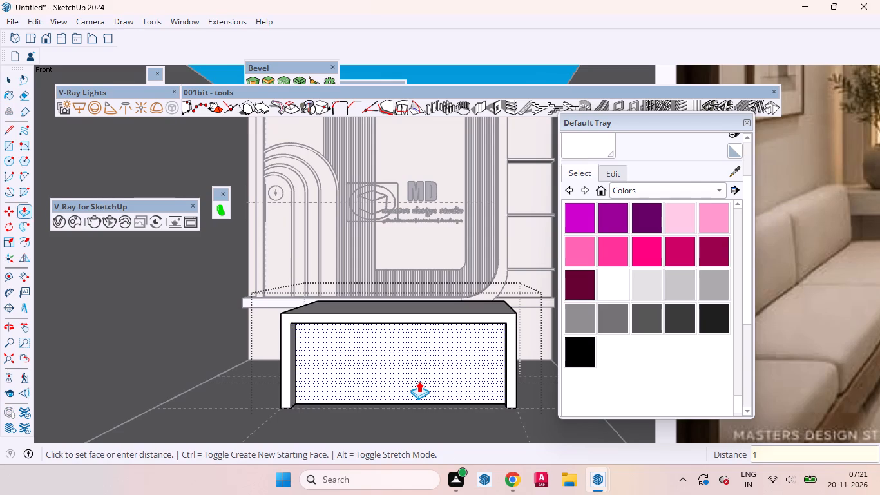
{"action": "key", "text": "apostrophe"}
{"action": "key", "text": "5"}
{"action": "key", "text": "Return"}
Repeat the same push on the desk block's back inset face, facing the feature wall.
{"action": "middle_click_drag", "start_coordinate": [372, 368], "coordinate": [879, 494]}
{"action": "scroll", "coordinate": [369, 256], "scroll_direction": "down", "scroll_amount": 8}
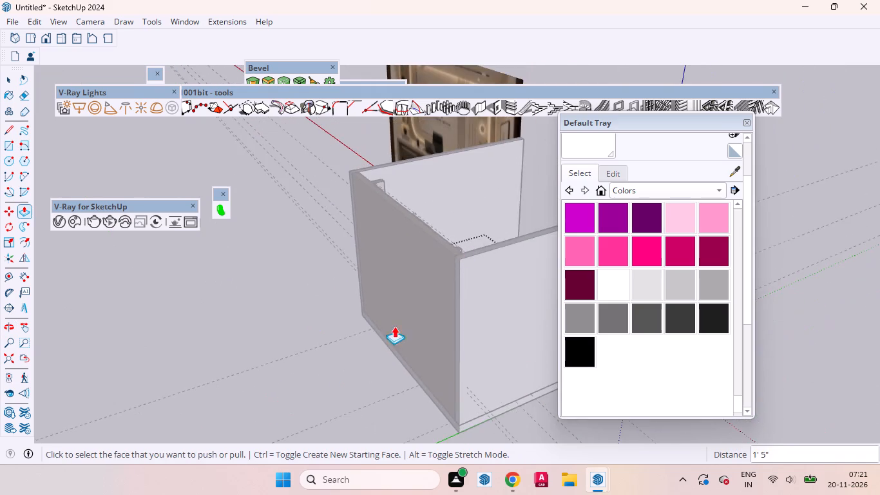
{"action": "scroll", "coordinate": [498, 182], "scroll_direction": "up", "scroll_amount": 9}
{"action": "scroll", "coordinate": [463, 240], "scroll_direction": "down", "scroll_amount": 7}
{"action": "middle_click_drag", "start_coordinate": [392, 307], "coordinate": [454, 400]}
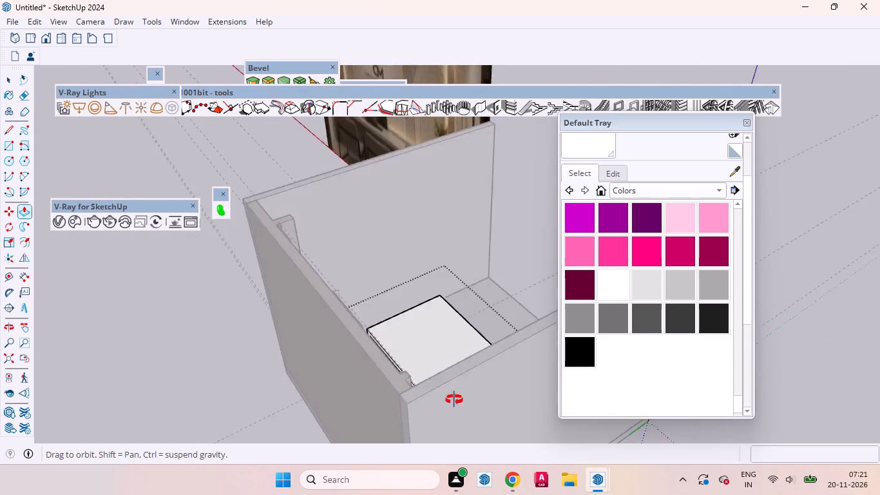
{"action": "middle_click_drag", "start_coordinate": [454, 400], "coordinate": [488, 467]}
{"action": "scroll", "coordinate": [472, 382], "scroll_direction": "up", "scroll_amount": 11}
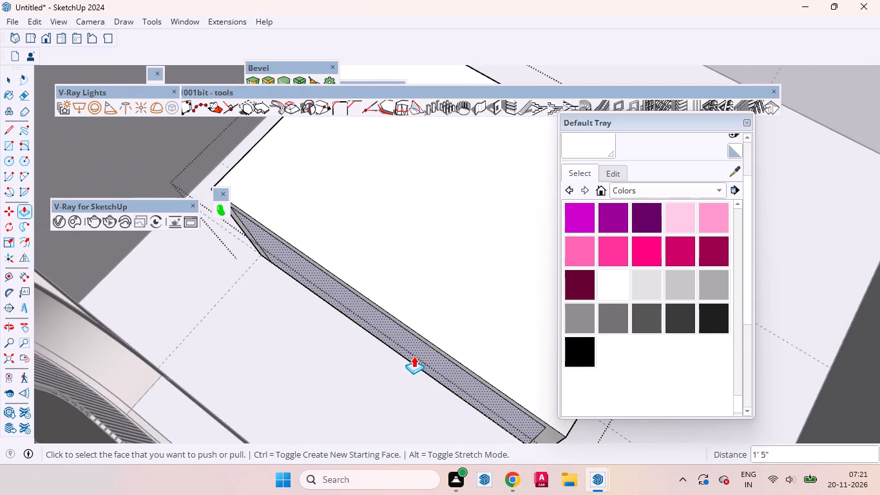
{"action": "double_click", "coordinate": [414, 356]}
Pull the desk's recessed front panel outward by 5 inches to make the recess shallower.
{"action": "middle_click_drag", "start_coordinate": [417, 350], "coordinate": [55, 241]}
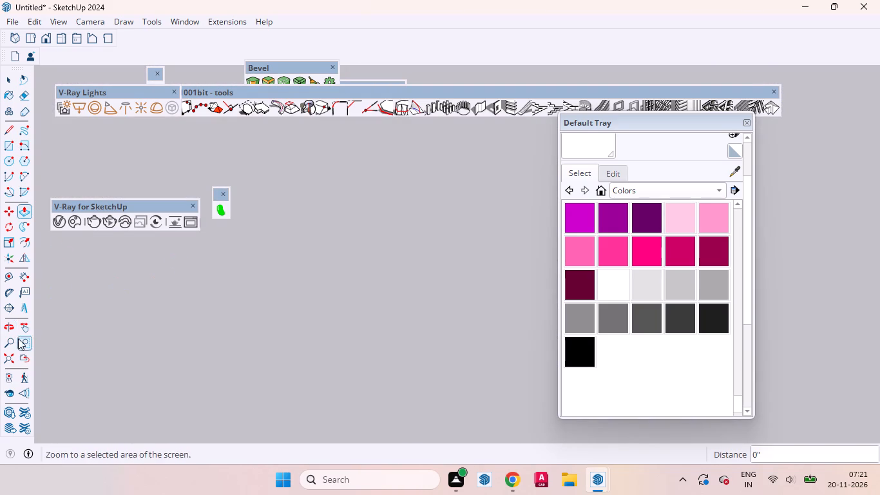
{"action": "left_click", "coordinate": [41, 34]}
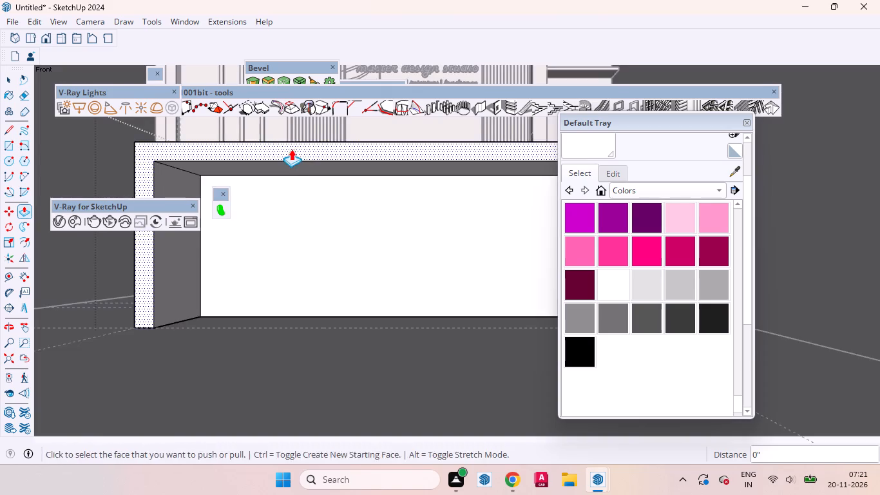
{"action": "middle_click_drag", "start_coordinate": [291, 154], "coordinate": [292, 226]}
{"action": "scroll", "coordinate": [300, 189], "scroll_direction": "down", "scroll_amount": 20}
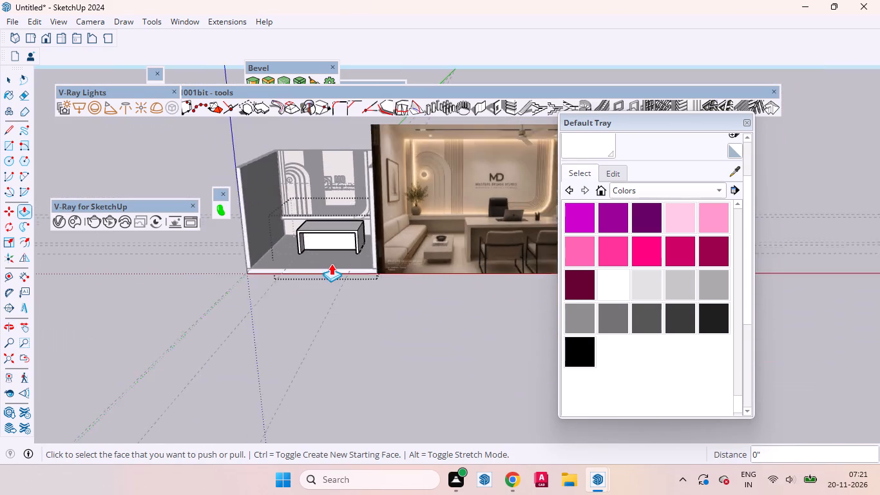
{"action": "middle_click_drag", "start_coordinate": [331, 264], "coordinate": [423, 208]}
{"action": "scroll", "coordinate": [362, 248], "scroll_direction": "up", "scroll_amount": 14}
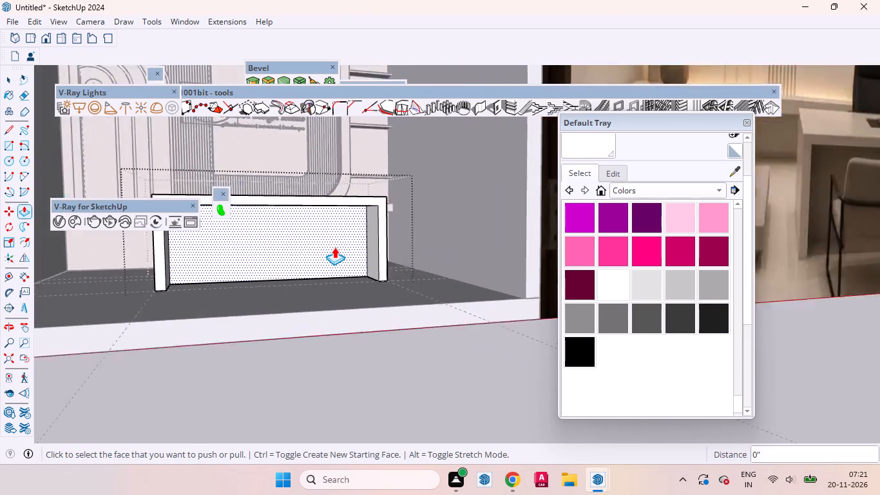
{"action": "scroll", "coordinate": [334, 247], "scroll_direction": "up", "scroll_amount": 2}
{"action": "middle_click_drag", "start_coordinate": [328, 248], "coordinate": [386, 242]}
{"action": "left_click", "coordinate": [357, 242]}
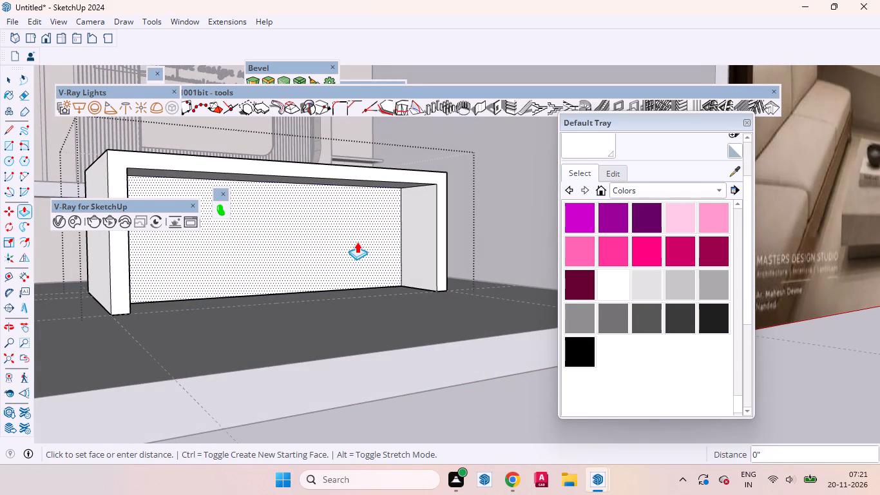
{"action": "key", "text": "5"}
{"action": "key", "text": "Return"}
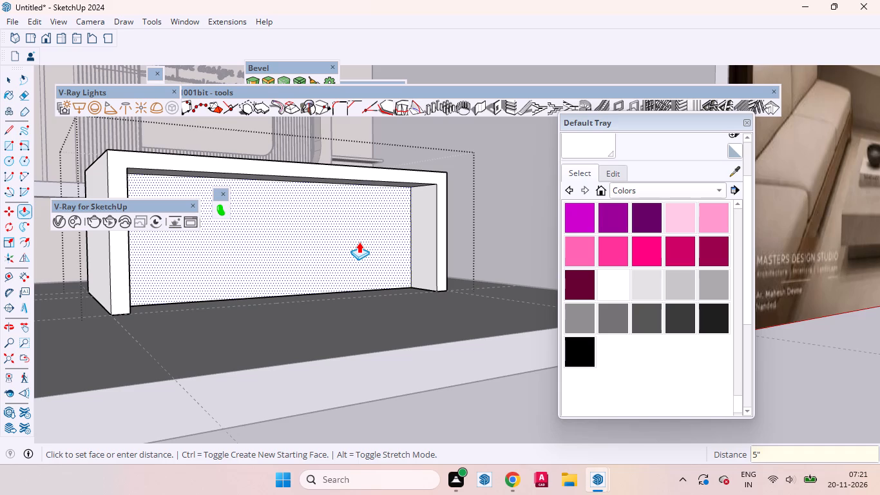
{"action": "key", "text": "space"}
Leave the desk group's editing and compare the desk with the one in the reference image.
{"action": "scroll", "coordinate": [304, 293], "scroll_direction": "down", "scroll_amount": 9}
{"action": "middle_click_drag", "start_coordinate": [365, 310], "coordinate": [305, 337]}
{"action": "scroll", "coordinate": [303, 339], "scroll_direction": "down", "scroll_amount": 2}
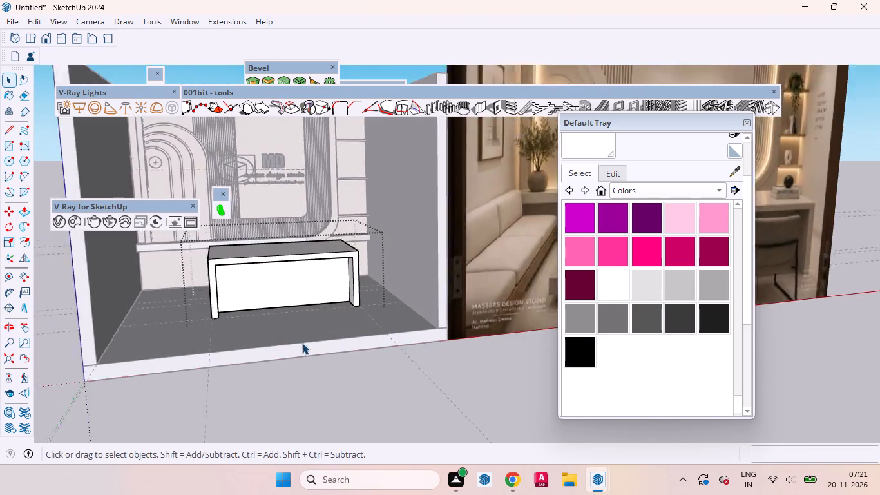
{"action": "scroll", "coordinate": [302, 343], "scroll_direction": "down", "scroll_amount": 4}
{"action": "scroll", "coordinate": [271, 337], "scroll_direction": "up", "scroll_amount": 1}
{"action": "scroll", "coordinate": [271, 337], "scroll_direction": "down", "scroll_amount": 5}
{"action": "scroll", "coordinate": [483, 299], "scroll_direction": "up", "scroll_amount": 9}
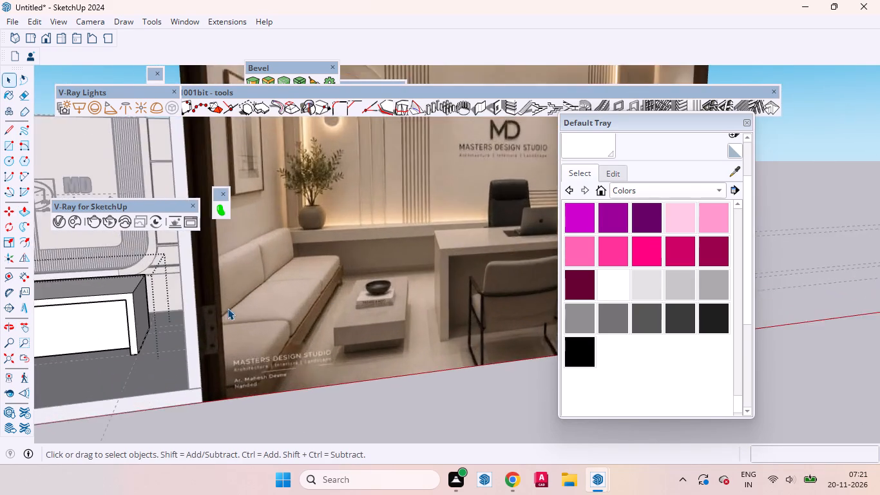
{"action": "scroll", "coordinate": [227, 308], "scroll_direction": "up", "scroll_amount": 3}
{"action": "scroll", "coordinate": [334, 308], "scroll_direction": "down", "scroll_amount": 3}
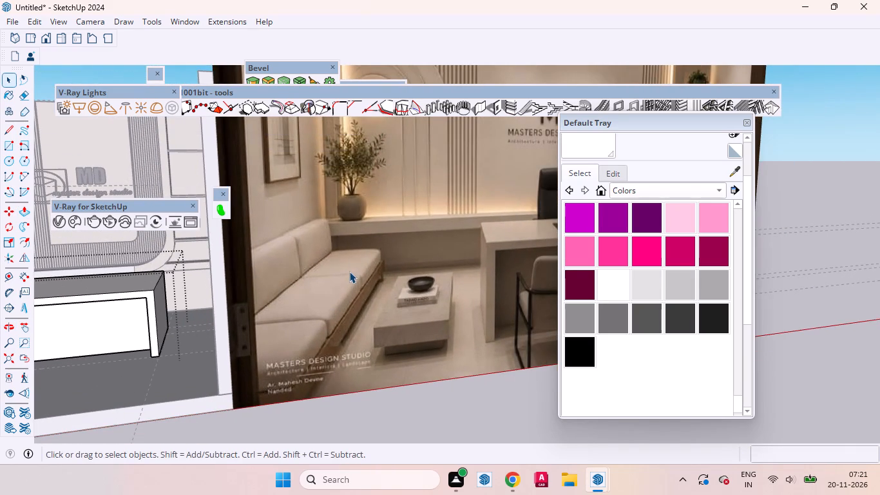
{"action": "scroll", "coordinate": [349, 258], "scroll_direction": "down", "scroll_amount": 3}
{"action": "scroll", "coordinate": [345, 268], "scroll_direction": "up", "scroll_amount": 1}
{"action": "scroll", "coordinate": [345, 273], "scroll_direction": "down", "scroll_amount": 6}
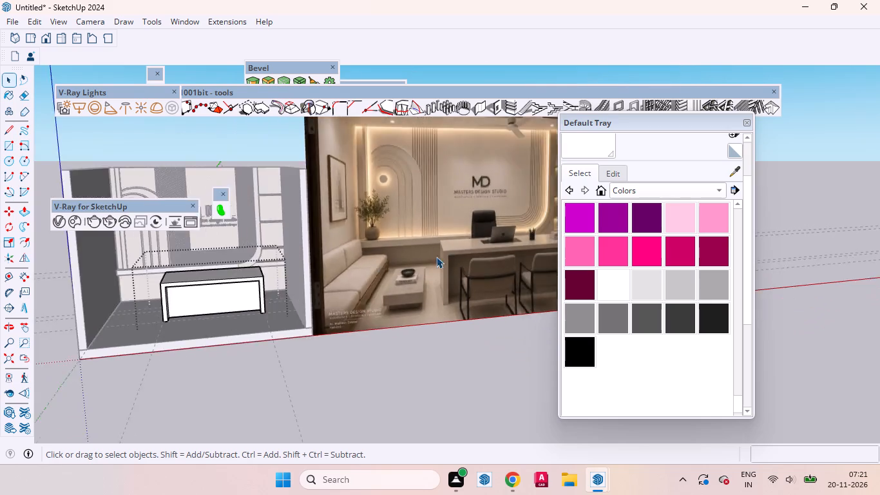
{"action": "scroll", "coordinate": [436, 257], "scroll_direction": "down", "scroll_amount": 7}
{"action": "left_click", "coordinate": [425, 329]}
{"action": "scroll", "coordinate": [264, 233], "scroll_direction": "up", "scroll_amount": 4}
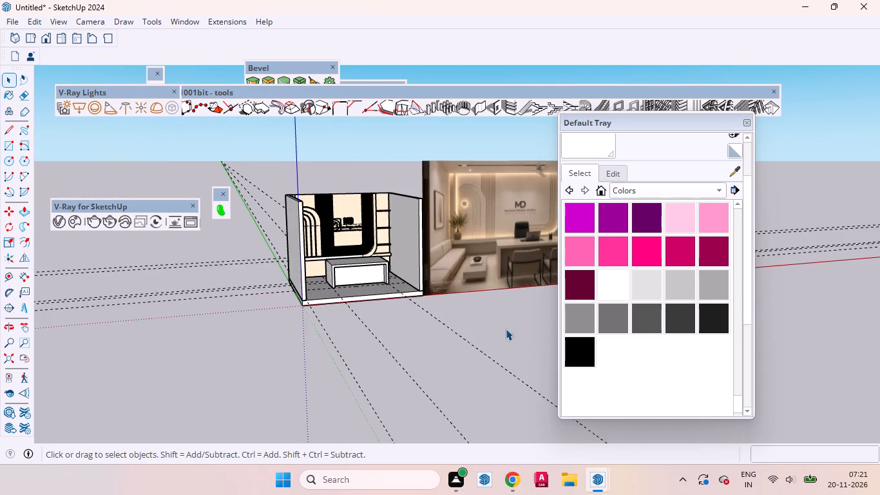
{"action": "scroll", "coordinate": [506, 329], "scroll_direction": "up", "scroll_amount": 3}
{"action": "scroll", "coordinate": [257, 316], "scroll_direction": "down", "scroll_amount": 4}
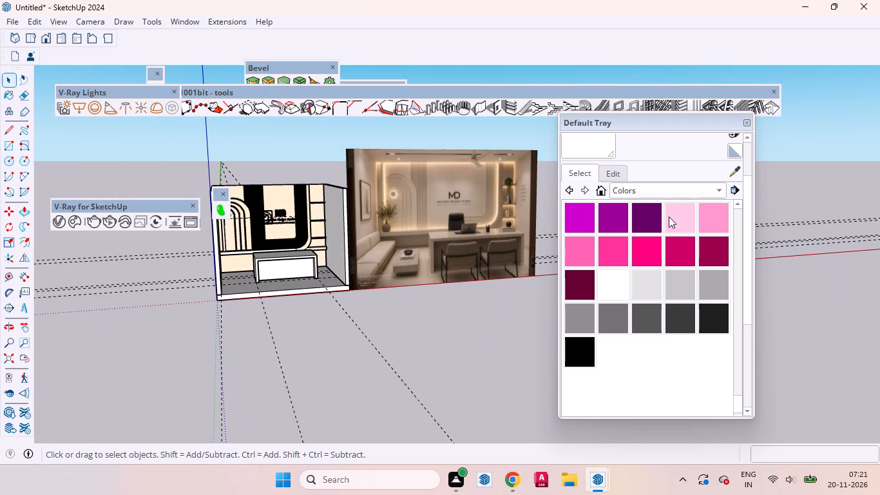
Move the V-Ray Lights toolbar off the Architextures launcher and dock it vertically beside the drawing area.
{"action": "left_click", "coordinate": [713, 189]}
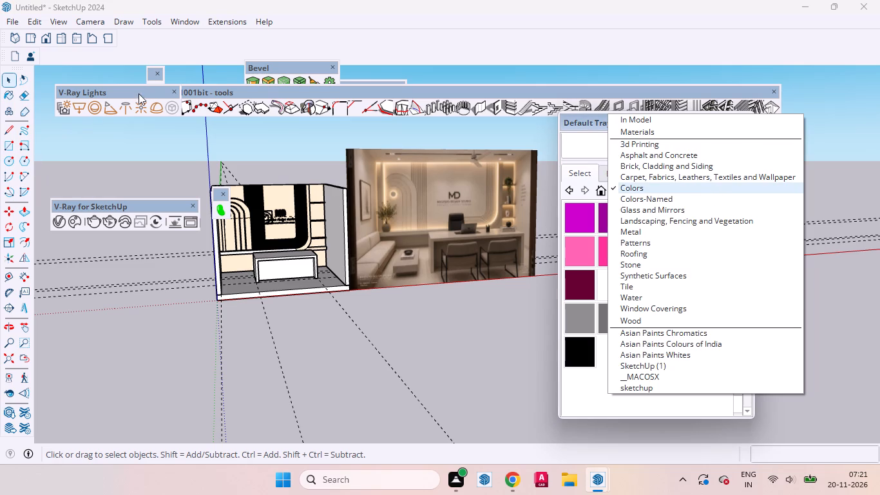
{"action": "left_click_drag", "start_coordinate": [158, 92], "coordinate": [142, 133]}
{"action": "left_click_drag", "start_coordinate": [148, 92], "coordinate": [124, 150]}
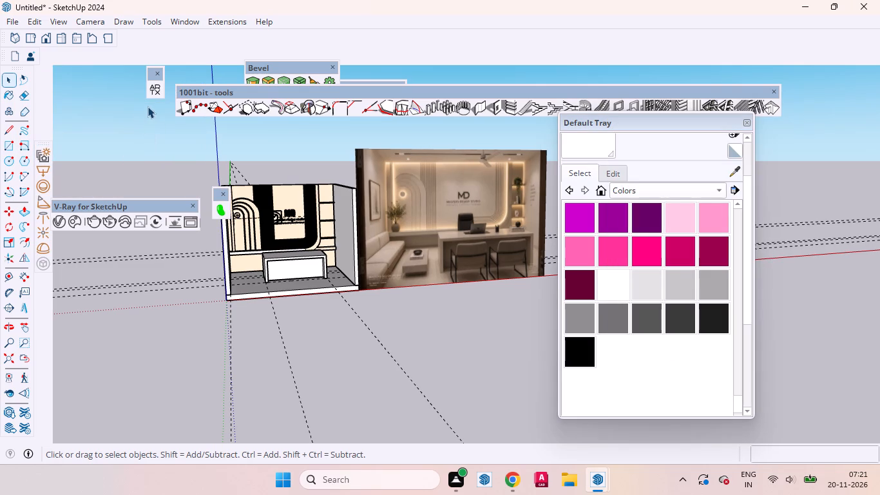
Open the Architextures texture library and filter it to the Wood category.
{"action": "left_click", "coordinate": [155, 86]}
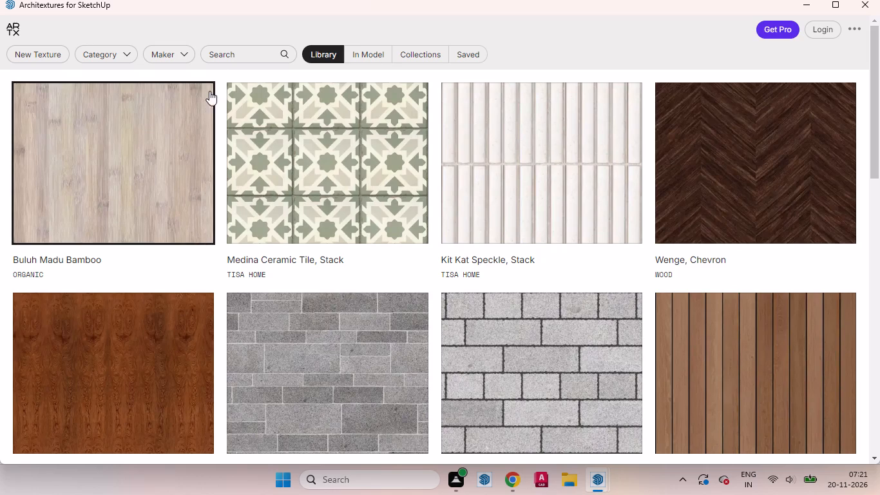
{"action": "left_click", "coordinate": [131, 56]}
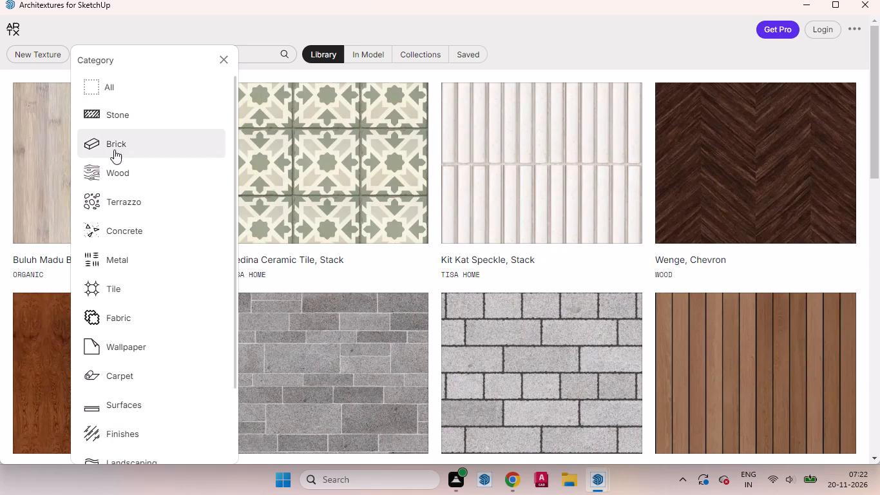
{"action": "left_click", "coordinate": [113, 179]}
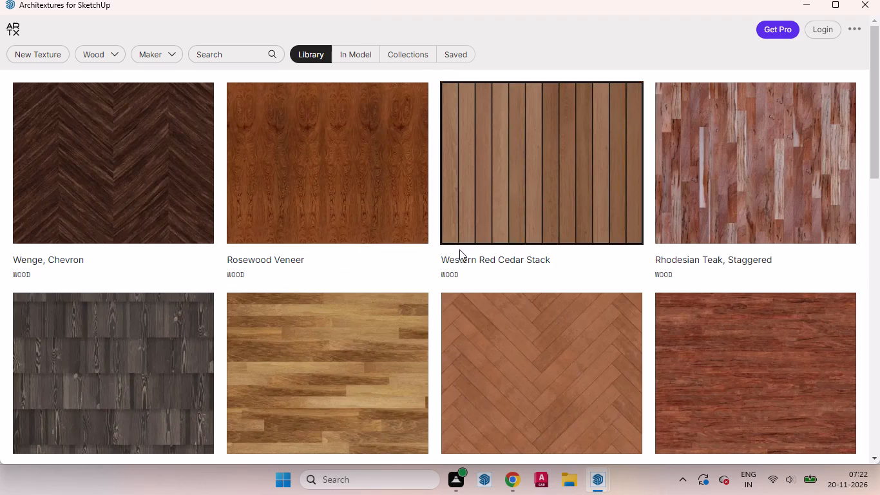
Look through the wood textures for a desk finish, extending the list with more results twice.
{"action": "scroll", "coordinate": [574, 283], "scroll_direction": "down", "scroll_amount": 6}
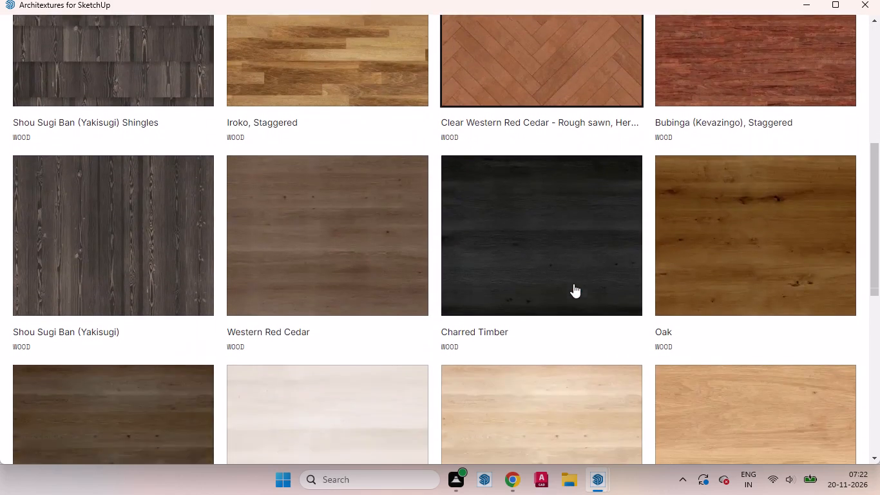
{"action": "scroll", "coordinate": [573, 284], "scroll_direction": "down", "scroll_amount": 4}
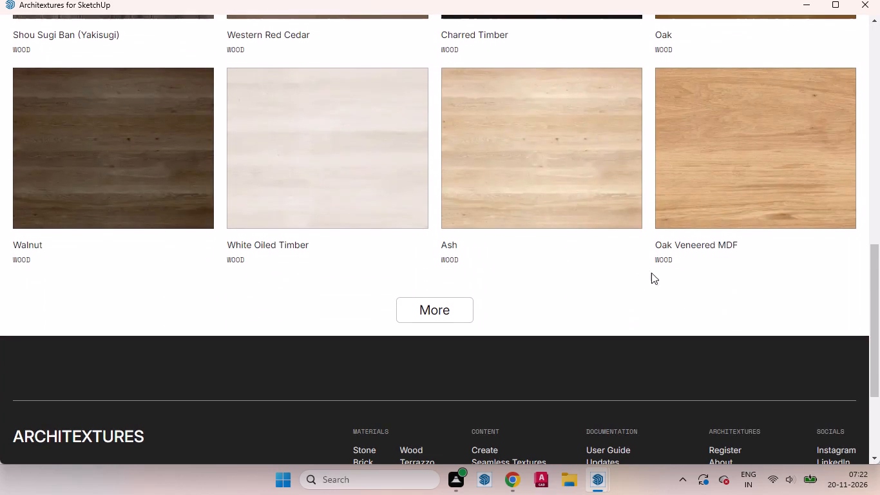
{"action": "left_click", "coordinate": [454, 313]}
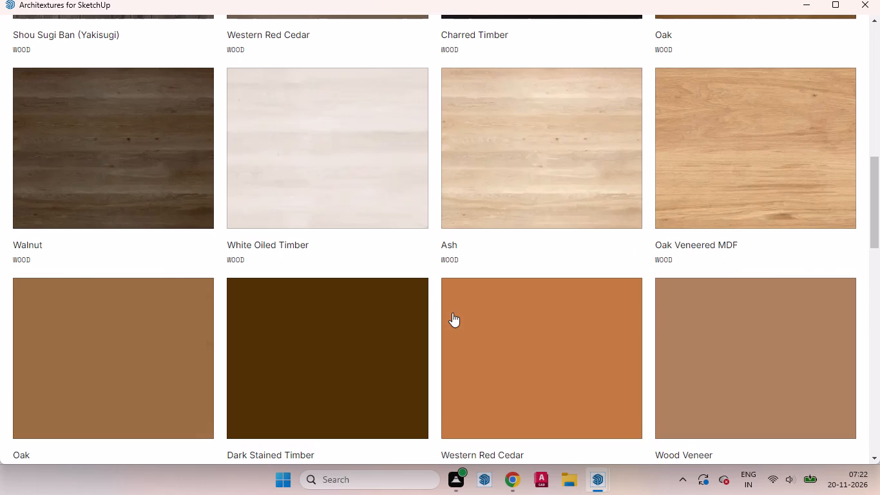
{"action": "scroll", "coordinate": [452, 313], "scroll_direction": "down", "scroll_amount": 2}
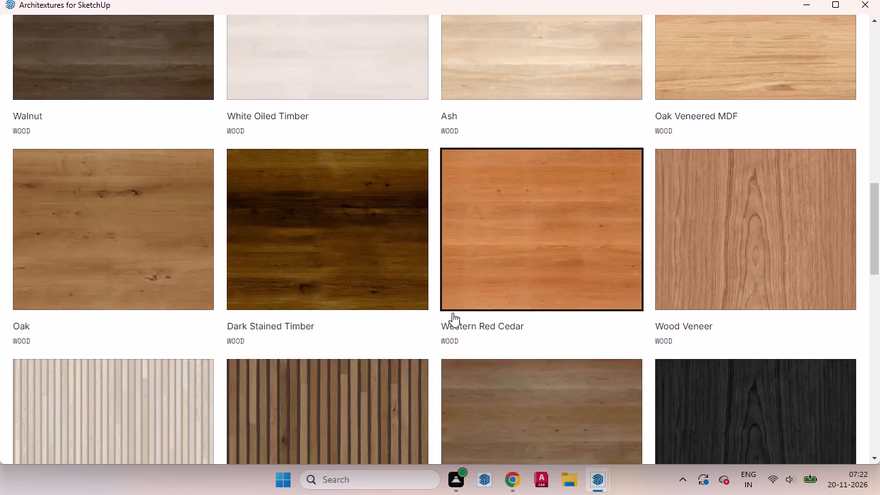
{"action": "scroll", "coordinate": [452, 313], "scroll_direction": "down", "scroll_amount": 1}
{"action": "scroll", "coordinate": [452, 313], "scroll_direction": "up", "scroll_amount": 1}
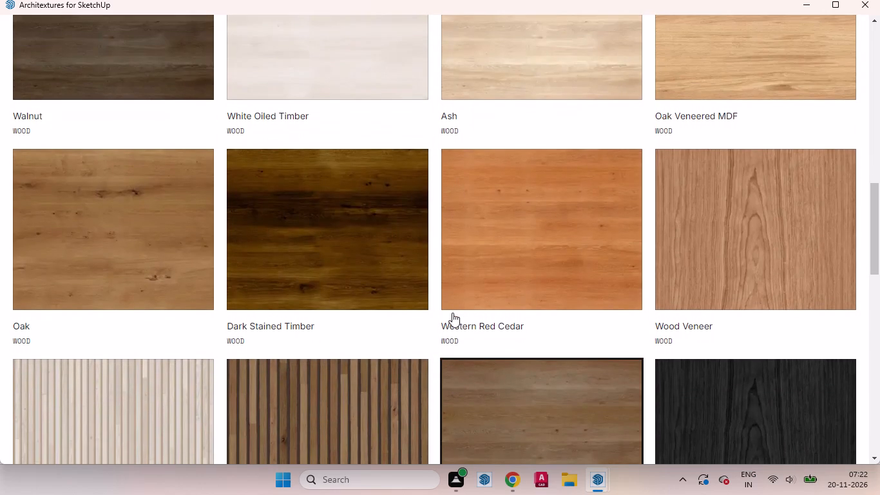
{"action": "scroll", "coordinate": [452, 313], "scroll_direction": "down", "scroll_amount": 2}
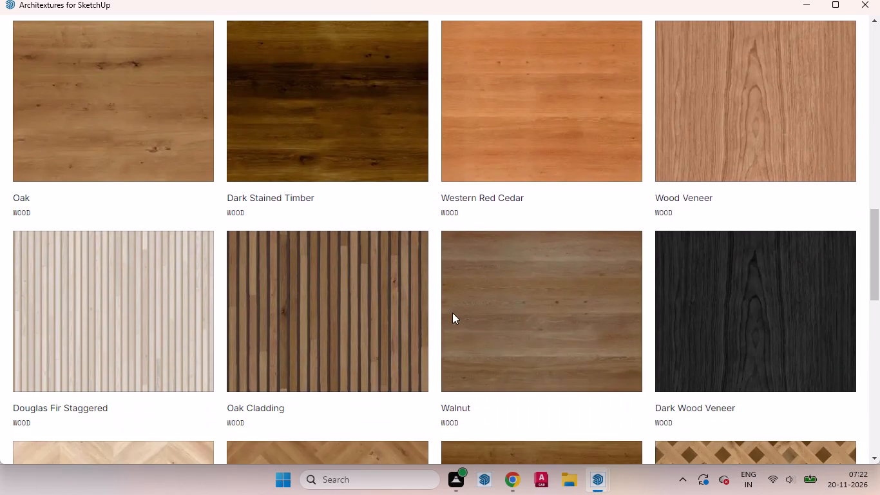
{"action": "scroll", "coordinate": [488, 311], "scroll_direction": "down", "scroll_amount": 7}
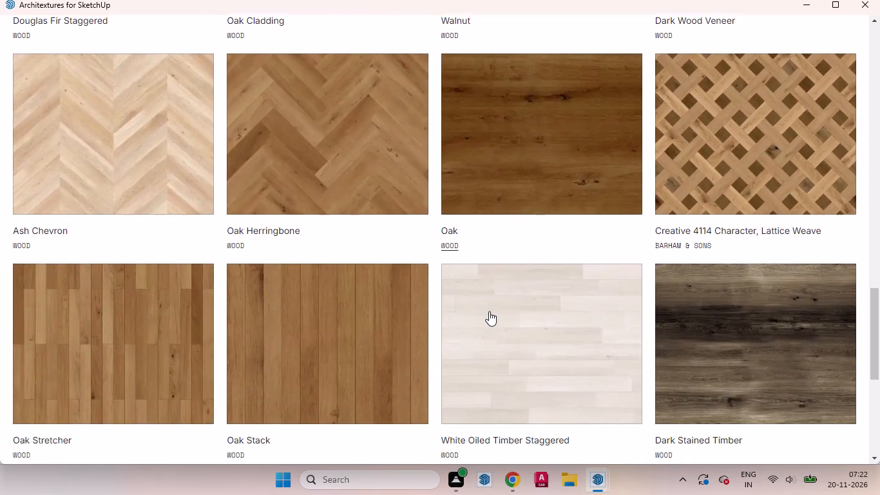
{"action": "scroll", "coordinate": [489, 311], "scroll_direction": "down", "scroll_amount": 3}
{"action": "left_click", "coordinate": [452, 262]}
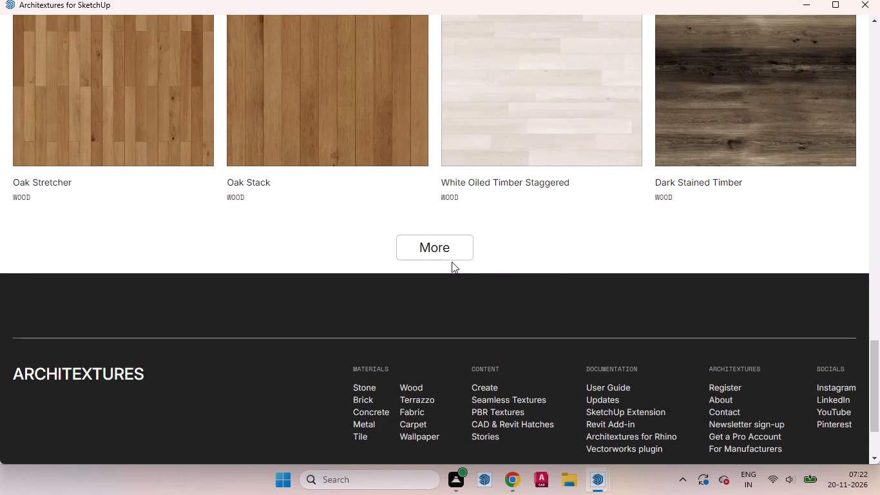
{"action": "left_click", "coordinate": [449, 256]}
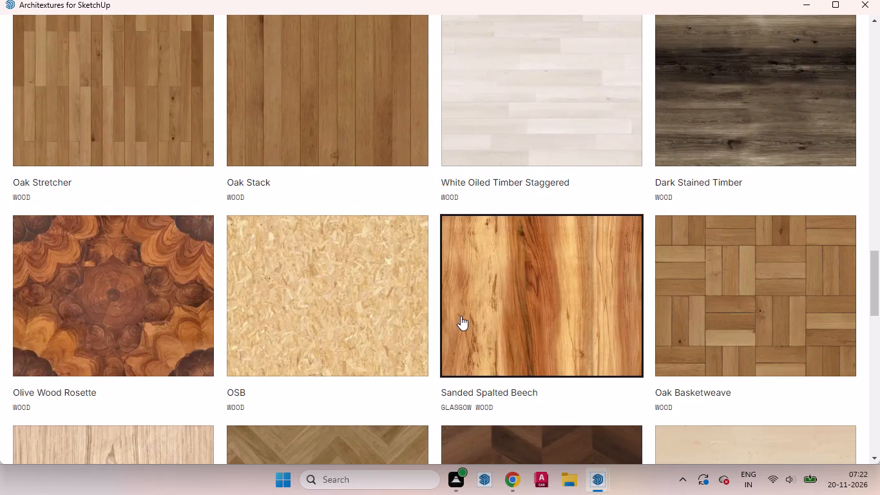
Examine the additional wood textures and compare them with the plain wood grains earlier in the list.
{"action": "scroll", "coordinate": [461, 321], "scroll_direction": "down", "scroll_amount": 8}
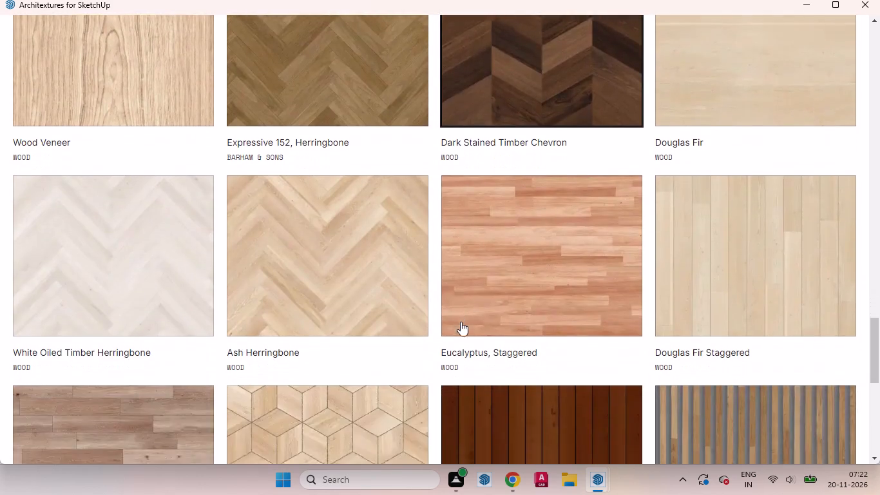
{"action": "scroll", "coordinate": [461, 322], "scroll_direction": "down", "scroll_amount": 4}
{"action": "scroll", "coordinate": [461, 322], "scroll_direction": "up", "scroll_amount": 7}
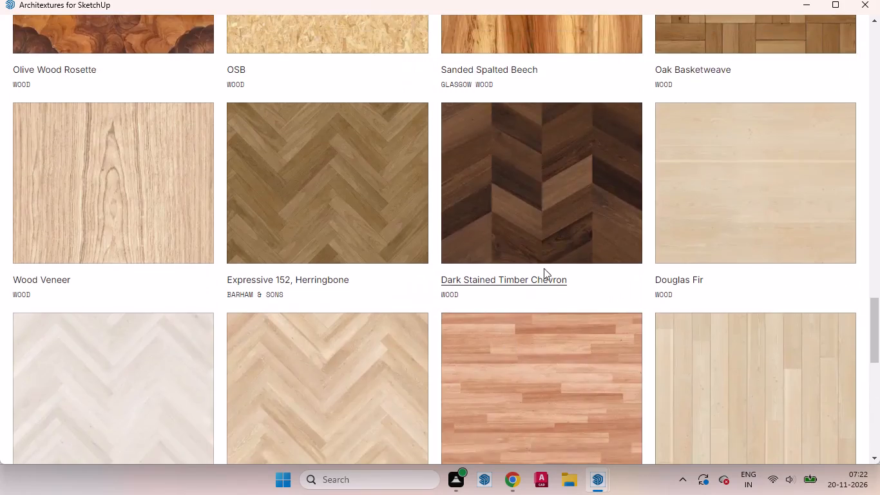
{"action": "scroll", "coordinate": [544, 268], "scroll_direction": "up", "scroll_amount": 16}
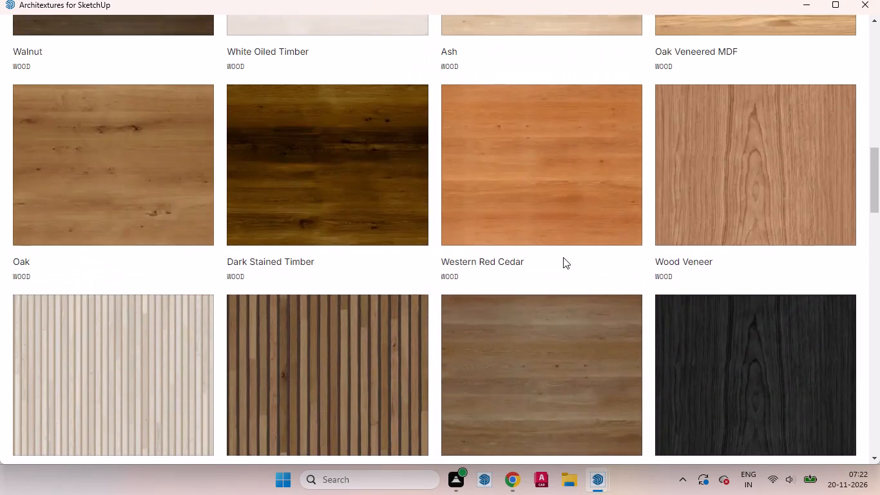
{"action": "scroll", "coordinate": [563, 257], "scroll_direction": "up", "scroll_amount": 4}
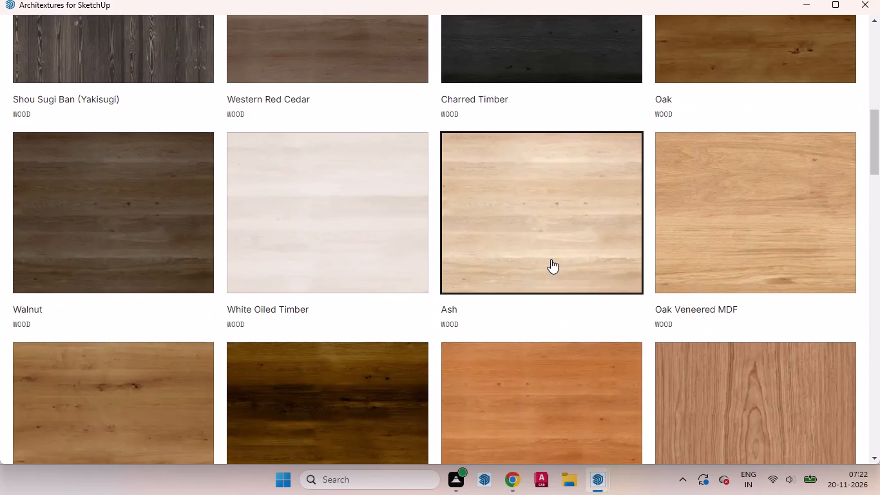
{"action": "scroll", "coordinate": [551, 258], "scroll_direction": "up", "scroll_amount": 5}
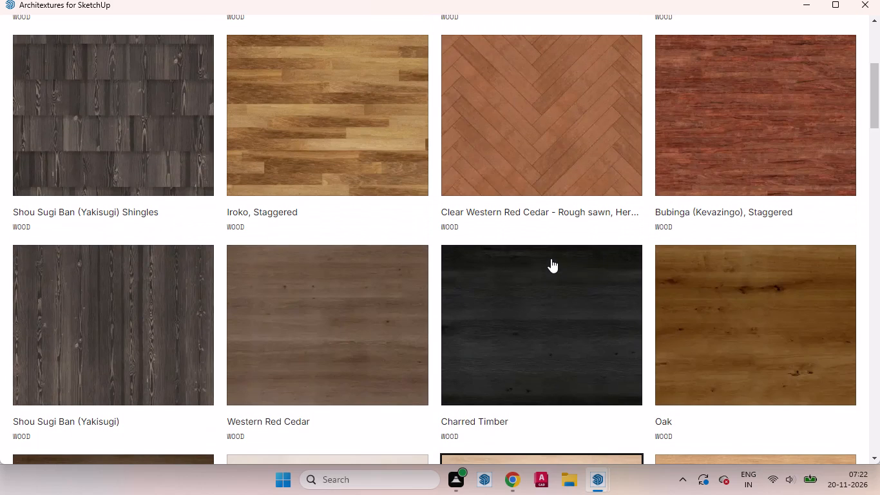
{"action": "scroll", "coordinate": [551, 259], "scroll_direction": "down", "scroll_amount": 4}
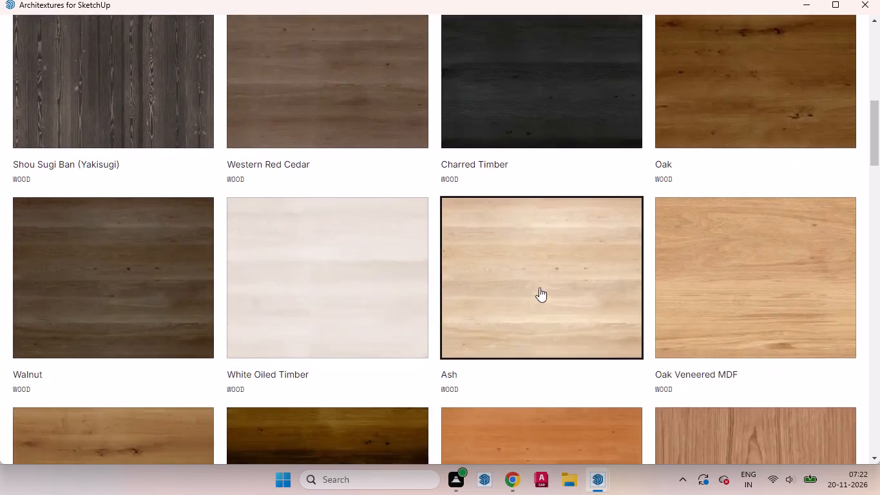
{"action": "scroll", "coordinate": [539, 288], "scroll_direction": "up", "scroll_amount": 13}
{"action": "scroll", "coordinate": [535, 290], "scroll_direction": "down", "scroll_amount": 5}
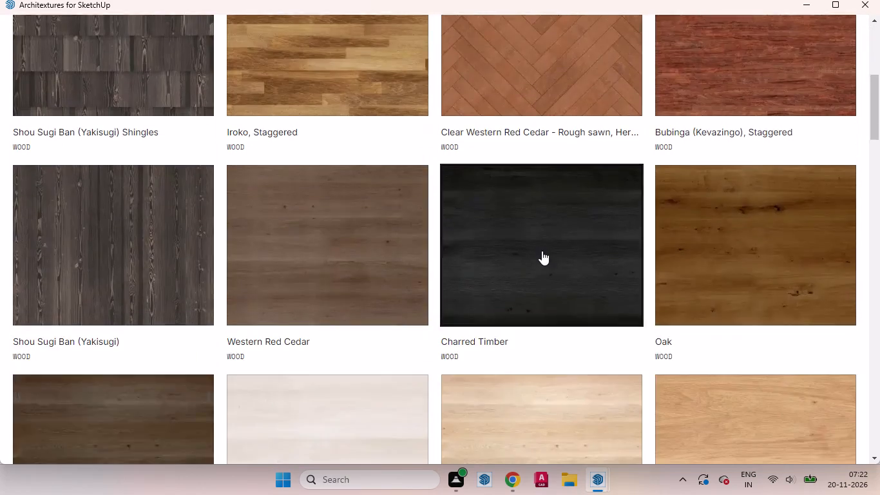
Import the Oak Veneered MDF texture from the wood collection and return to the room model.
{"action": "scroll", "coordinate": [542, 251], "scroll_direction": "down", "scroll_amount": 7}
{"action": "scroll", "coordinate": [543, 240], "scroll_direction": "up", "scroll_amount": 2}
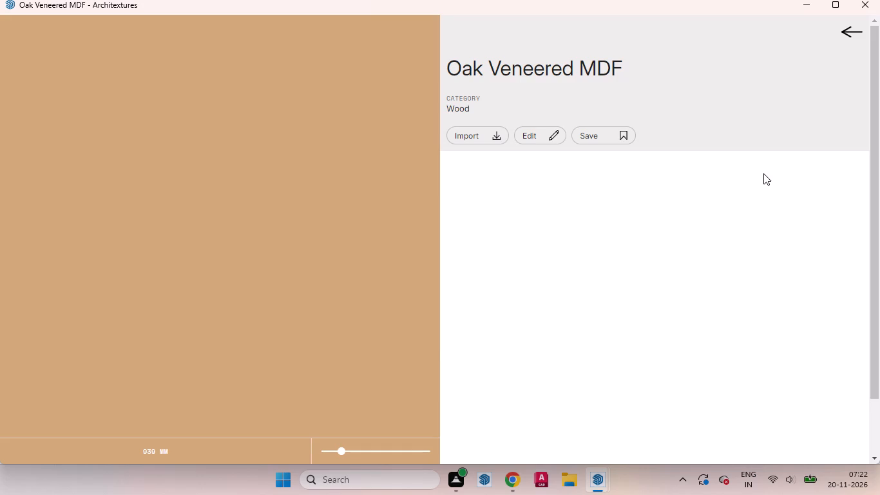
{"action": "left_click", "coordinate": [477, 134]}
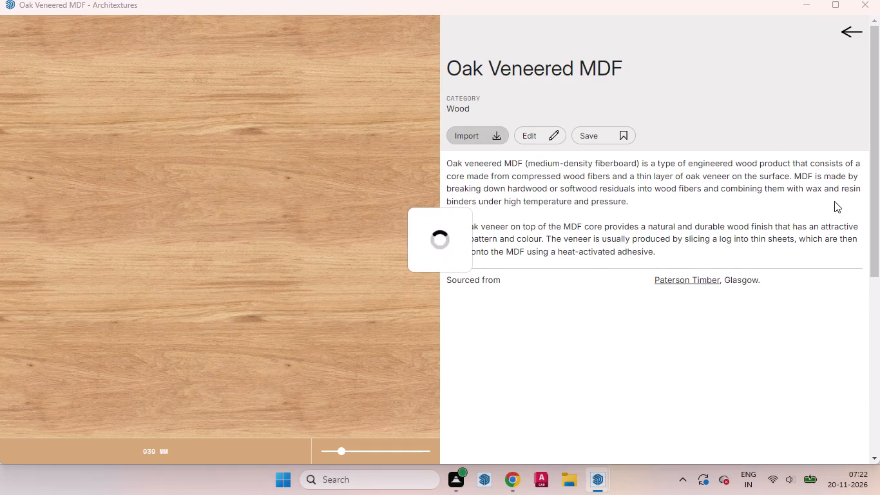
{"action": "left_click", "coordinate": [847, 30]}
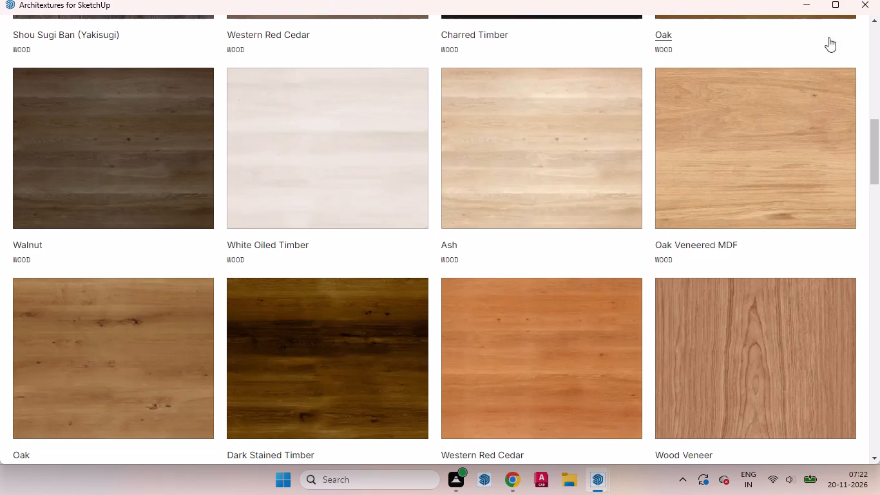
{"action": "left_click", "coordinate": [812, 9]}
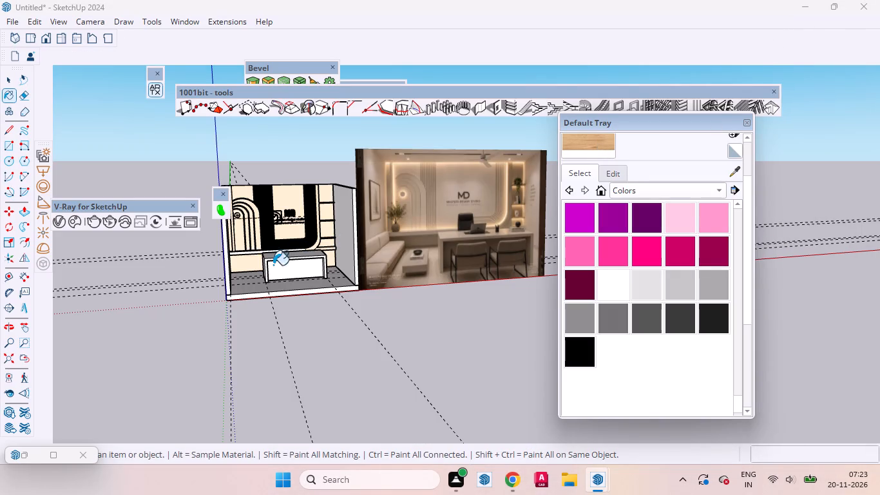
Paint the desk's recessed front panel with the imported Oak Veneered MDF material, working inside the desk group.
{"action": "left_click", "coordinate": [5, 78]}
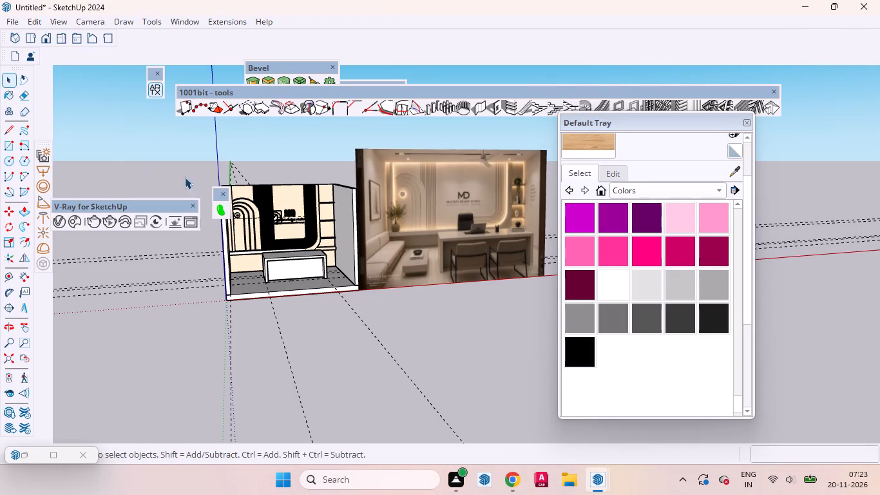
{"action": "left_click", "coordinate": [287, 267]}
{"action": "scroll", "coordinate": [287, 268], "scroll_direction": "up", "scroll_amount": 10}
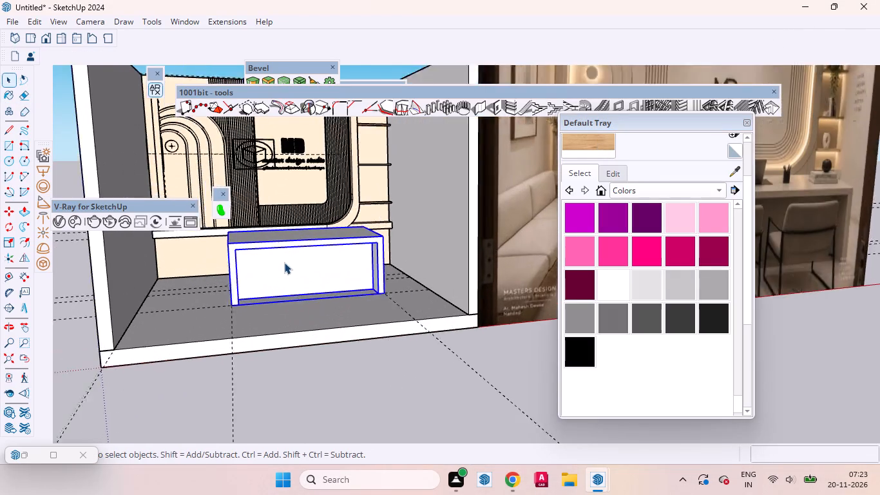
{"action": "double_click", "coordinate": [300, 269]}
{"action": "left_click", "coordinate": [316, 273]}
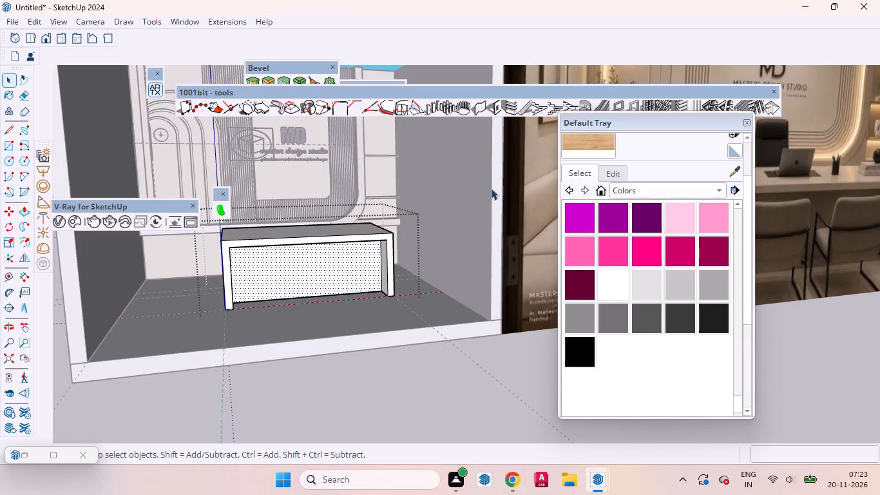
{"action": "left_click", "coordinate": [582, 151]}
{"action": "left_click", "coordinate": [316, 264]}
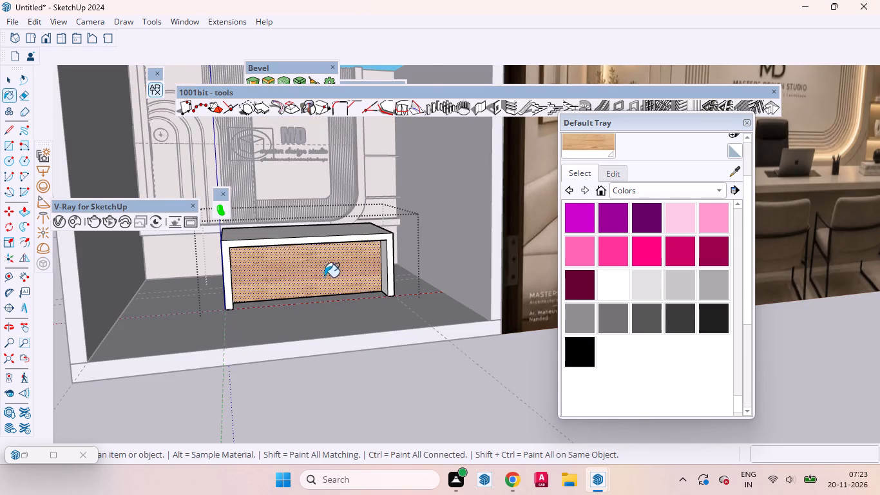
Try to apply the oak material to the back side of the desk's recessed panel, and close the desk group.
{"action": "scroll", "coordinate": [276, 253], "scroll_direction": "up", "scroll_amount": 4}
{"action": "scroll", "coordinate": [280, 182], "scroll_direction": "up", "scroll_amount": 2}
{"action": "middle_click_drag", "start_coordinate": [257, 199], "coordinate": [561, 444]}
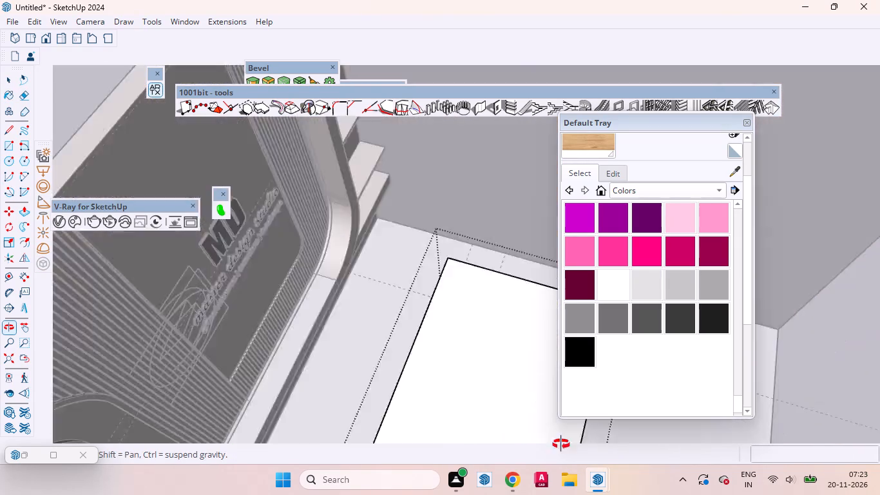
{"action": "middle_click_drag", "start_coordinate": [561, 444], "coordinate": [725, 449]}
{"action": "scroll", "coordinate": [571, 414], "scroll_direction": "up", "scroll_amount": 14}
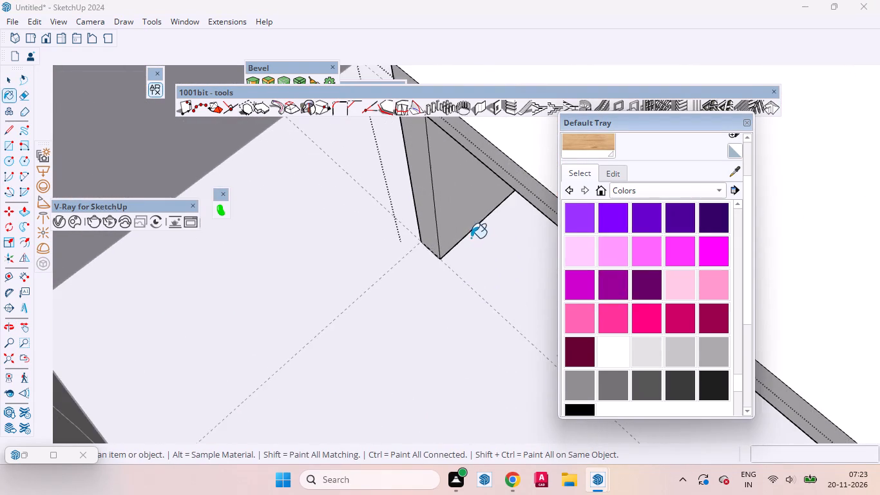
{"action": "scroll", "coordinate": [359, 307], "scroll_direction": "down", "scroll_amount": 14}
{"action": "scroll", "coordinate": [394, 327], "scroll_direction": "up", "scroll_amount": 3}
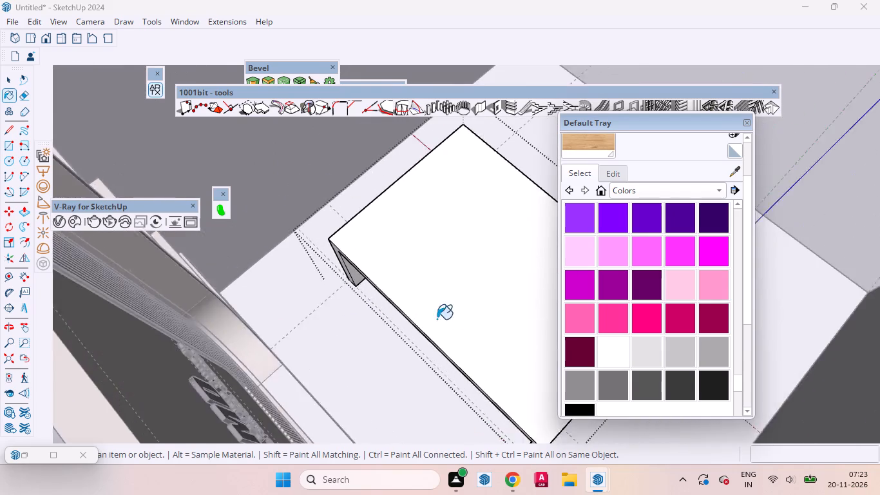
{"action": "scroll", "coordinate": [437, 319], "scroll_direction": "up", "scroll_amount": 13}
{"action": "middle_click_drag", "start_coordinate": [359, 329], "coordinate": [430, 234]}
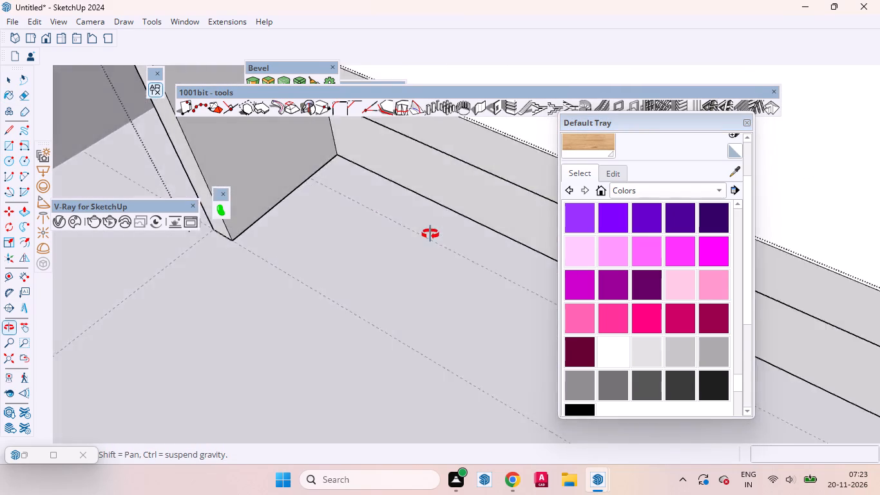
{"action": "middle_click_drag", "start_coordinate": [430, 234], "coordinate": [432, 233]}
{"action": "left_click", "coordinate": [439, 196]}
{"action": "middle_click_drag", "start_coordinate": [450, 206], "coordinate": [251, 261]}
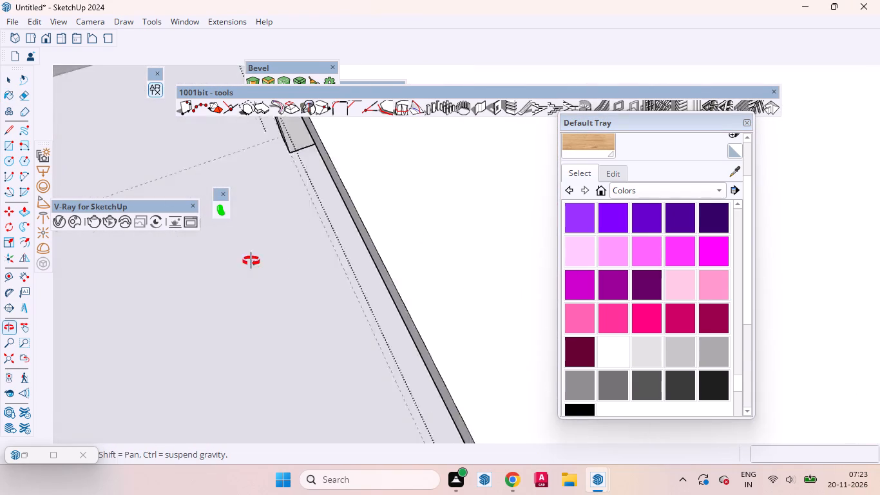
{"action": "middle_click_drag", "start_coordinate": [251, 261], "coordinate": [158, 262]}
{"action": "scroll", "coordinate": [158, 264], "scroll_direction": "down", "scroll_amount": 14}
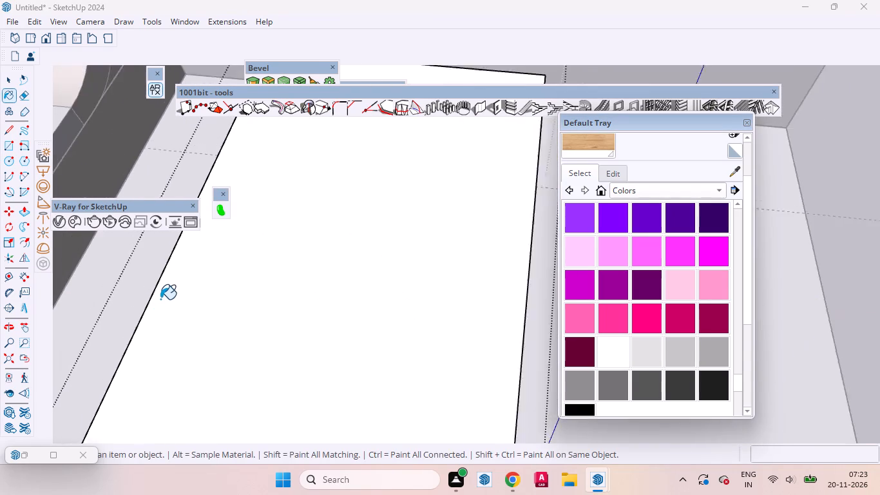
{"action": "scroll", "coordinate": [160, 299], "scroll_direction": "down", "scroll_amount": 4}
{"action": "left_click", "coordinate": [10, 76]}
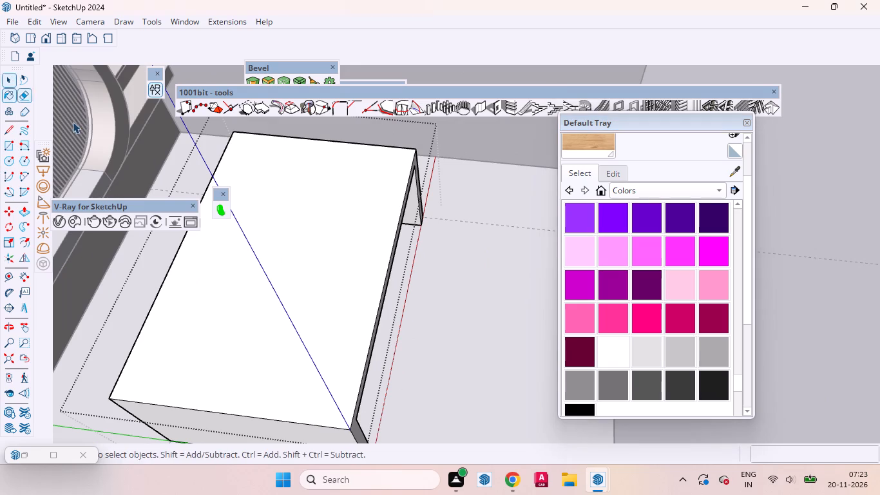
{"action": "middle_click_drag", "start_coordinate": [417, 258], "coordinate": [171, 180]}
{"action": "scroll", "coordinate": [285, 235], "scroll_direction": "down", "scroll_amount": 8}
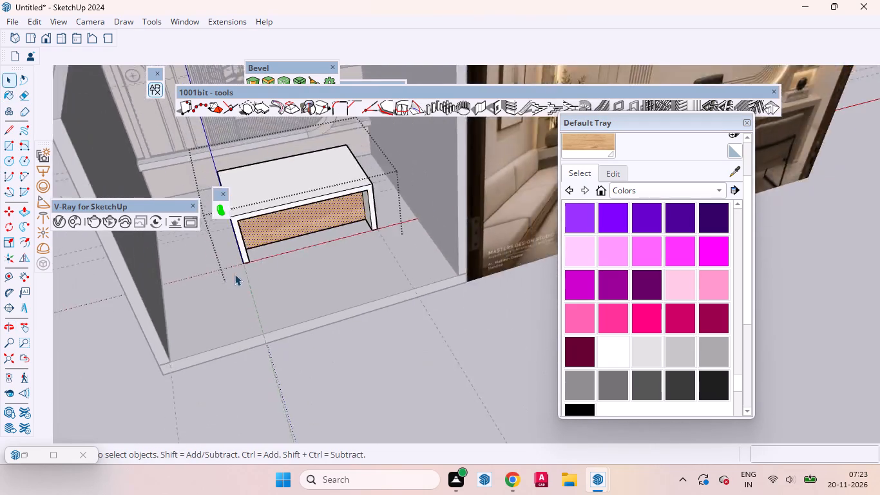
{"action": "scroll", "coordinate": [234, 274], "scroll_direction": "down", "scroll_amount": 7}
{"action": "scroll", "coordinate": [492, 240], "scroll_direction": "up", "scroll_amount": 4}
{"action": "scroll", "coordinate": [463, 246], "scroll_direction": "down", "scroll_amount": 2}
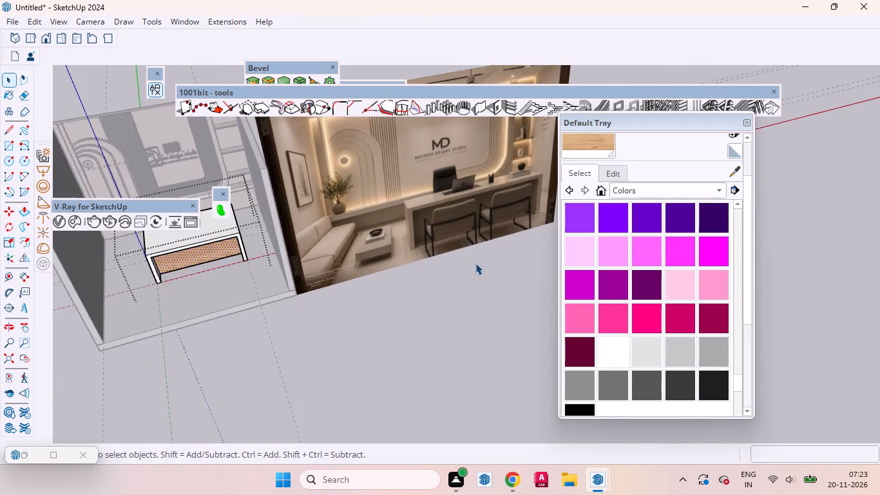
{"action": "scroll", "coordinate": [475, 263], "scroll_direction": "down", "scroll_amount": 4}
{"action": "left_click", "coordinate": [301, 340]}
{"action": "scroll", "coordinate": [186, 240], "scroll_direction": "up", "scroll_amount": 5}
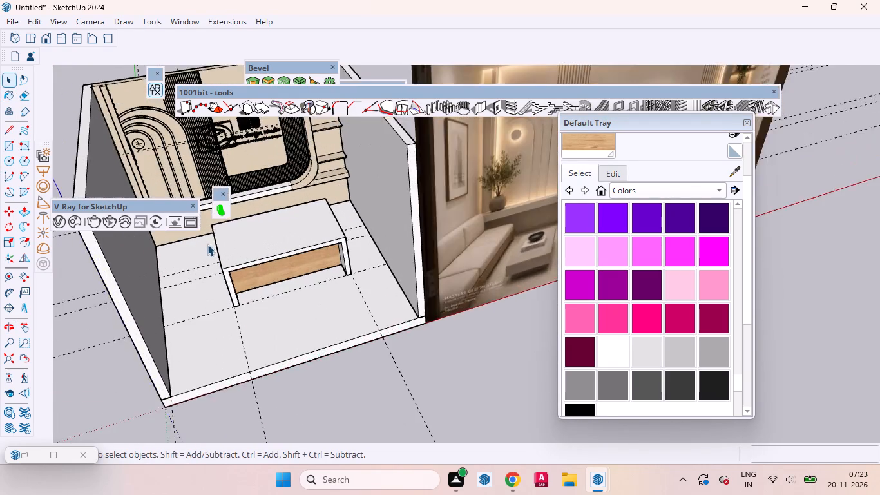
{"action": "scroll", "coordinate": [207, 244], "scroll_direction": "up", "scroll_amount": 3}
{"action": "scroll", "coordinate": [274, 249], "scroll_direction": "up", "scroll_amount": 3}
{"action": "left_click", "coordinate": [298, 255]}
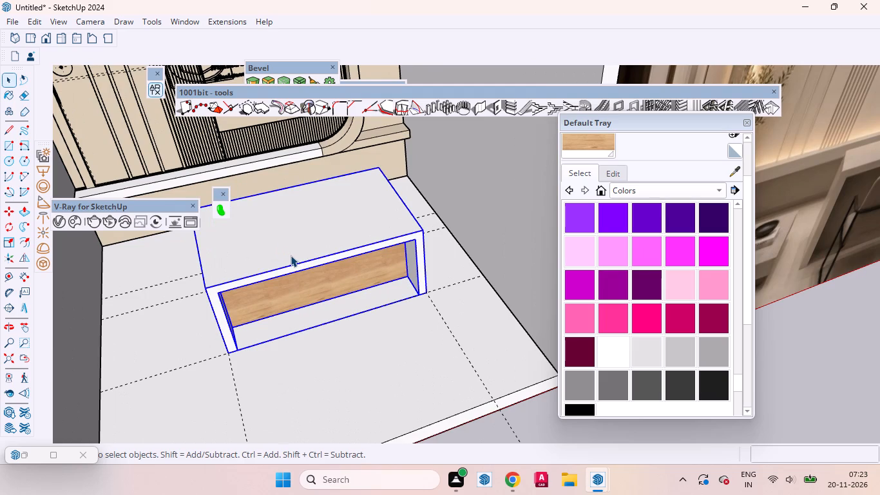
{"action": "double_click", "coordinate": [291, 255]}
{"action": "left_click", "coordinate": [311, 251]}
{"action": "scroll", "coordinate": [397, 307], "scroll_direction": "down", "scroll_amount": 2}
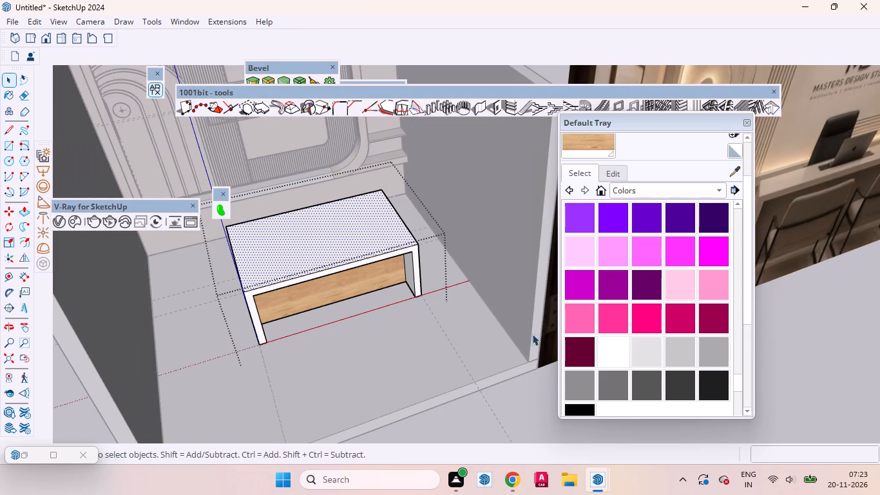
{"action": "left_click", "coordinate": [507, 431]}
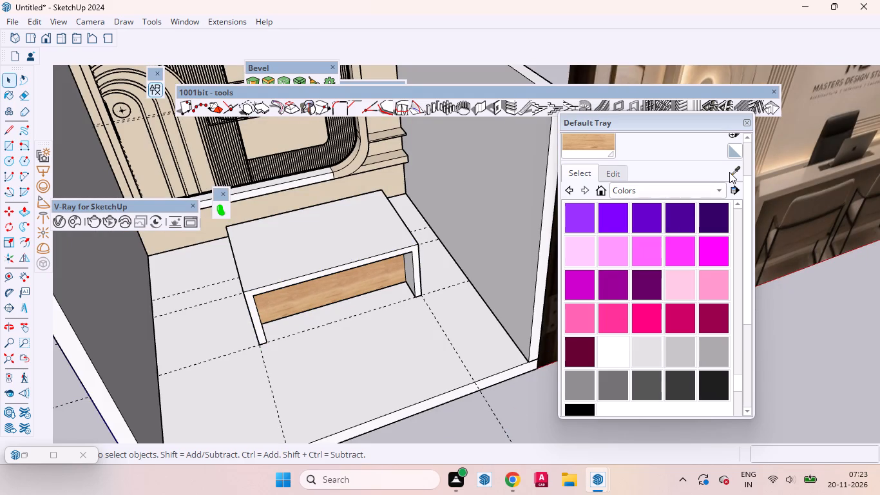
Sample the white material from the ledge below the fluted wall and paint the desktop with it inside the desk group.
{"action": "left_click", "coordinate": [729, 172]}
{"action": "scroll", "coordinate": [461, 388], "scroll_direction": "down", "scroll_amount": 4}
{"action": "scroll", "coordinate": [332, 224], "scroll_direction": "up", "scroll_amount": 10}
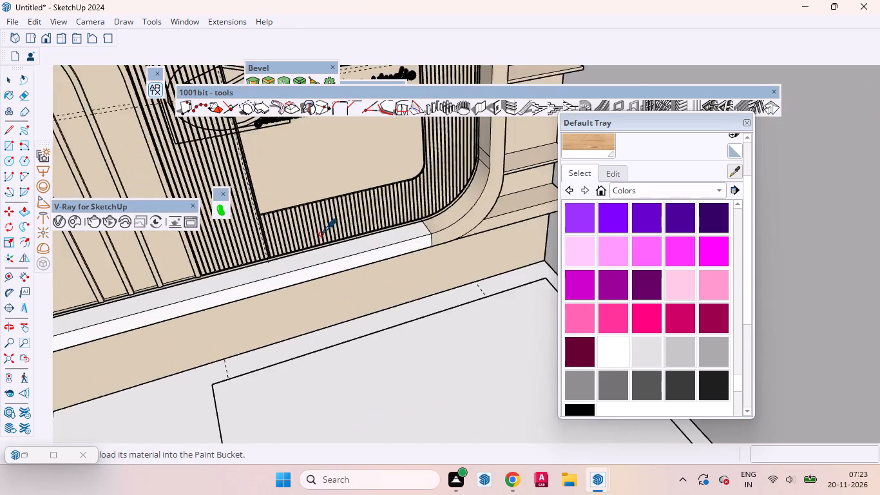
{"action": "scroll", "coordinate": [320, 234], "scroll_direction": "up", "scroll_amount": 3}
{"action": "left_click", "coordinate": [293, 273]}
{"action": "scroll", "coordinate": [317, 264], "scroll_direction": "up", "scroll_amount": 2}
{"action": "scroll", "coordinate": [317, 264], "scroll_direction": "down", "scroll_amount": 10}
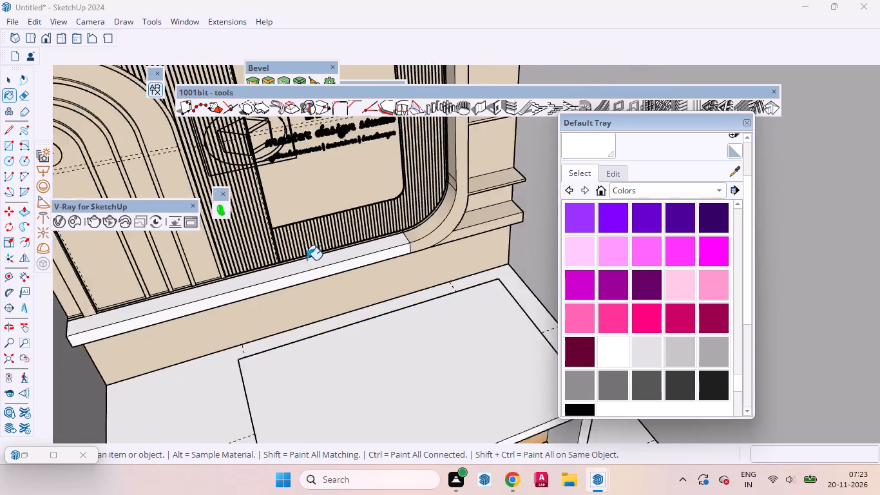
{"action": "scroll", "coordinate": [307, 260], "scroll_direction": "down", "scroll_amount": 5}
{"action": "left_click", "coordinate": [4, 84]}
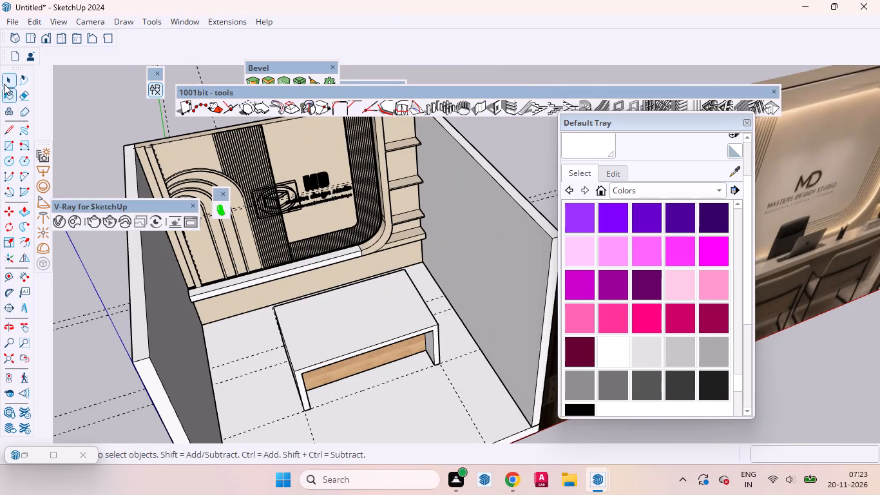
{"action": "left_click", "coordinate": [352, 333]}
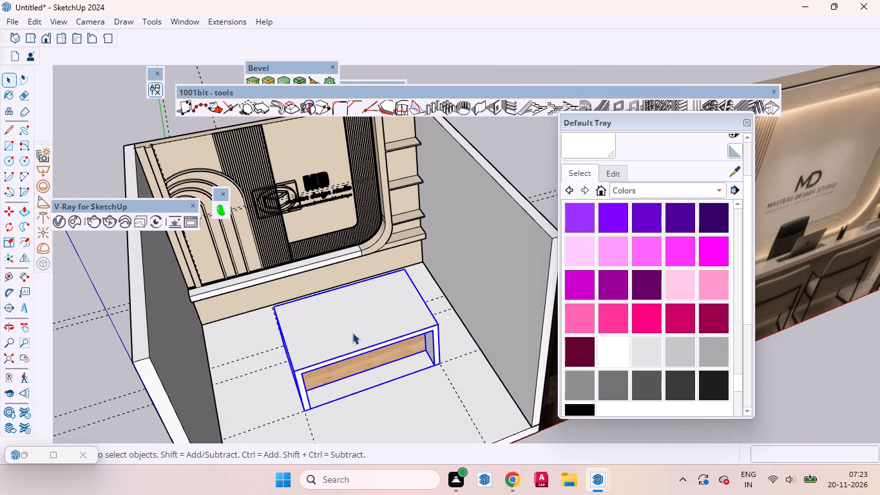
{"action": "double_click", "coordinate": [360, 333]}
{"action": "left_click", "coordinate": [362, 328]}
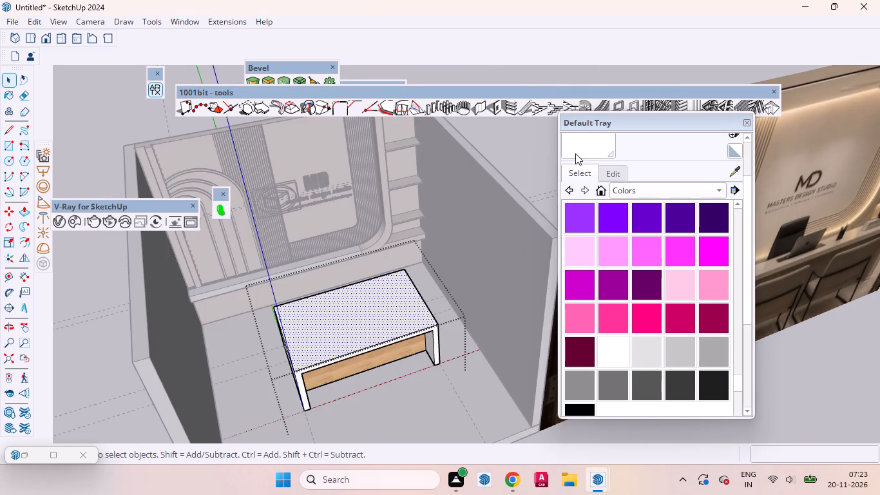
{"action": "left_click", "coordinate": [575, 153]}
{"action": "left_click", "coordinate": [372, 327]}
Paint the desk's front frame edges and both outer side faces with the sampled white material.
{"action": "scroll", "coordinate": [341, 354], "scroll_direction": "up", "scroll_amount": 9}
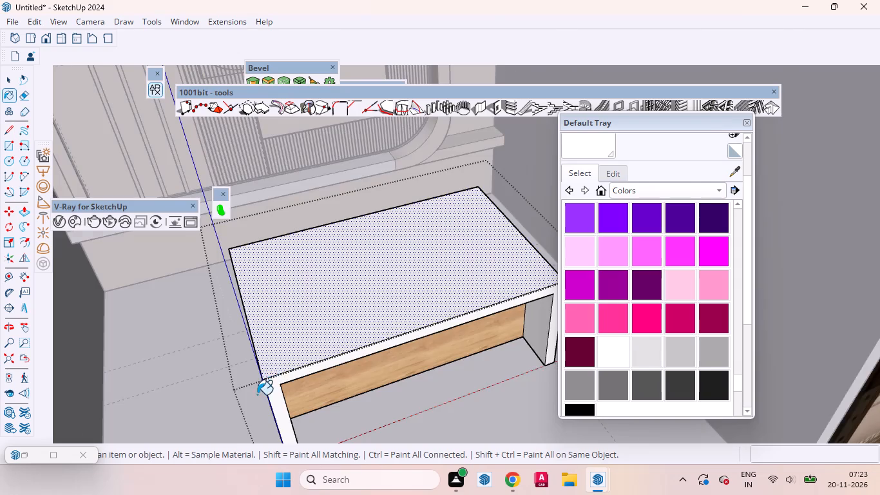
{"action": "scroll", "coordinate": [257, 394], "scroll_direction": "up", "scroll_amount": 6}
{"action": "left_click", "coordinate": [293, 367]}
{"action": "middle_click_drag", "start_coordinate": [254, 368], "coordinate": [339, 348]}
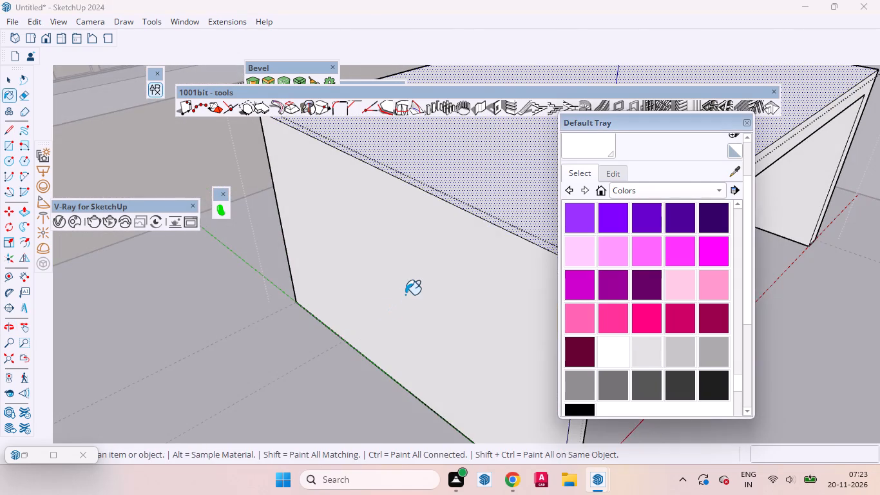
{"action": "left_click", "coordinate": [405, 295]}
{"action": "middle_click_drag", "start_coordinate": [397, 300], "coordinate": [171, 314]}
{"action": "scroll", "coordinate": [155, 264], "scroll_direction": "down", "scroll_amount": 8}
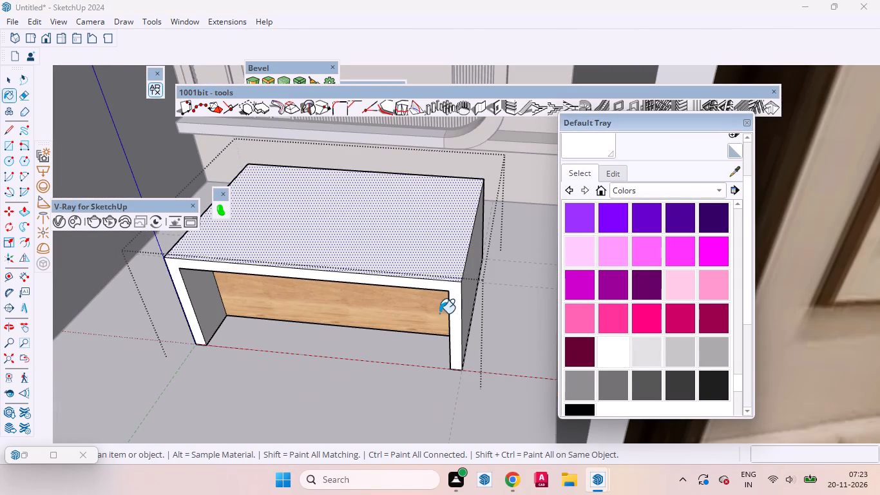
{"action": "left_click", "coordinate": [450, 301]}
{"action": "left_click", "coordinate": [473, 273]}
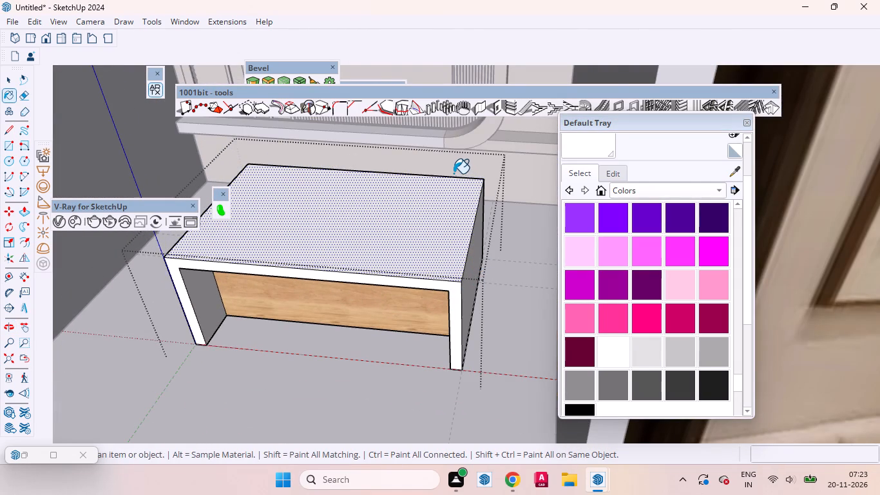
Paint the rear edge and inner face of a desk leg with the same white material, and close the desk group.
{"action": "scroll", "coordinate": [454, 173], "scroll_direction": "up", "scroll_amount": 5}
{"action": "middle_click_drag", "start_coordinate": [450, 176], "coordinate": [435, 407]}
{"action": "scroll", "coordinate": [458, 408], "scroll_direction": "up", "scroll_amount": 1}
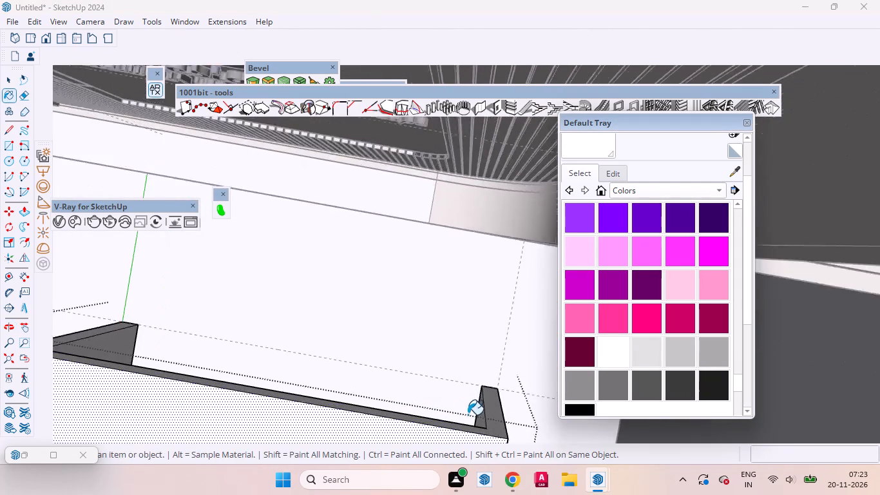
{"action": "scroll", "coordinate": [468, 414], "scroll_direction": "up", "scroll_amount": 2}
{"action": "left_click", "coordinate": [508, 414]}
{"action": "scroll", "coordinate": [483, 421], "scroll_direction": "up", "scroll_amount": 6}
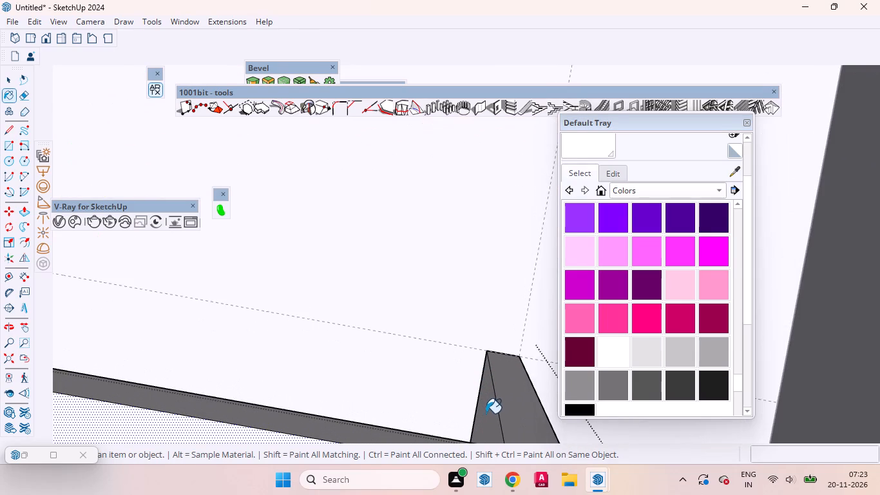
{"action": "left_click", "coordinate": [490, 408]}
{"action": "scroll", "coordinate": [136, 340], "scroll_direction": "down", "scroll_amount": 7}
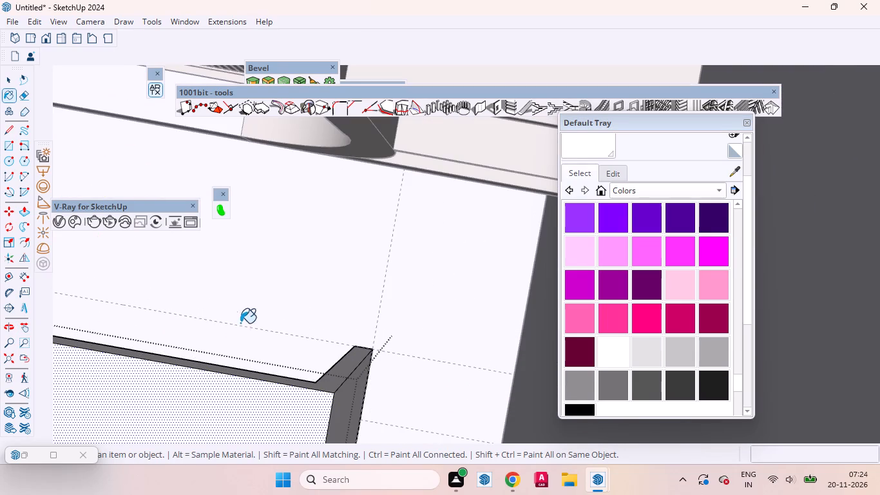
{"action": "left_click", "coordinate": [14, 81]}
{"action": "scroll", "coordinate": [254, 201], "scroll_direction": "down", "scroll_amount": 2}
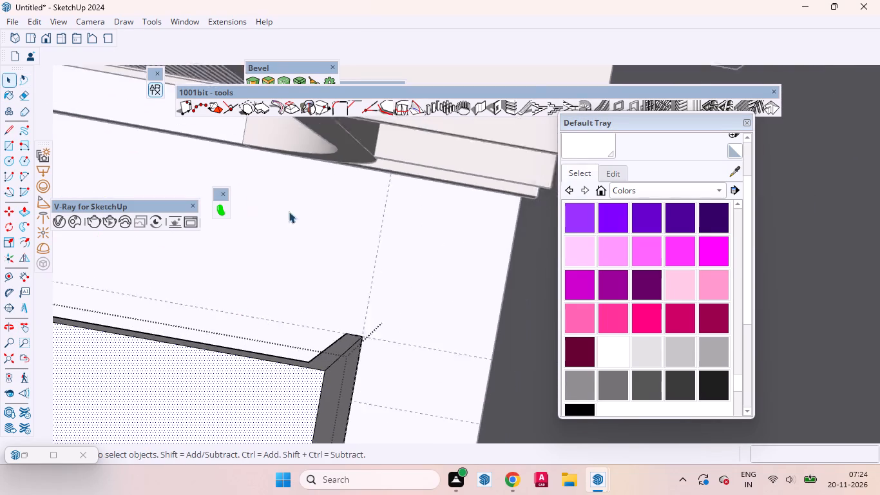
{"action": "scroll", "coordinate": [289, 211], "scroll_direction": "down", "scroll_amount": 16}
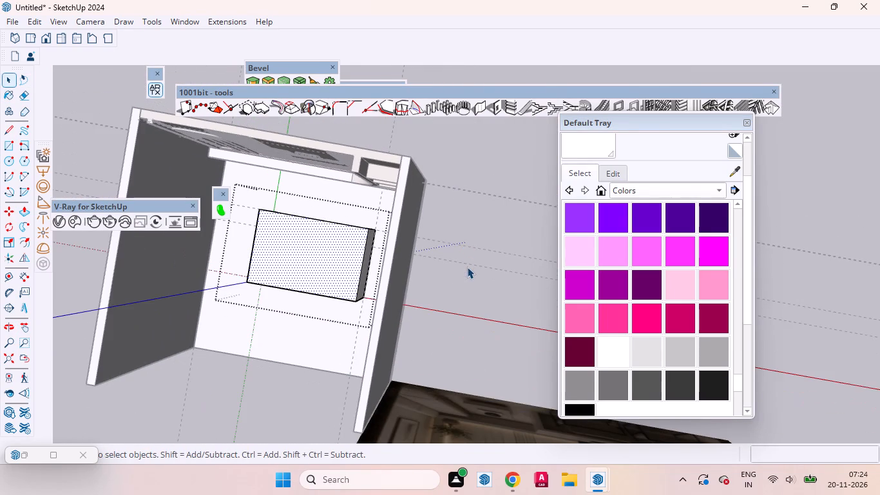
{"action": "left_click", "coordinate": [467, 267]}
Delete all the construction guide lines crossing the room, in both directions.
{"action": "middle_click_drag", "start_coordinate": [435, 308], "coordinate": [536, 115]}
{"action": "scroll", "coordinate": [370, 223], "scroll_direction": "down", "scroll_amount": 6}
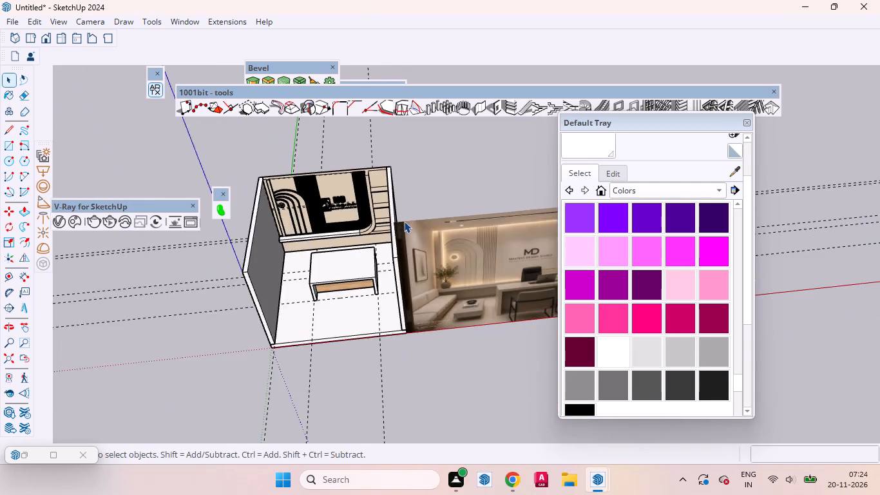
{"action": "scroll", "coordinate": [404, 221], "scroll_direction": "down", "scroll_amount": 4}
{"action": "left_click_drag", "start_coordinate": [186, 336], "coordinate": [82, 139]}
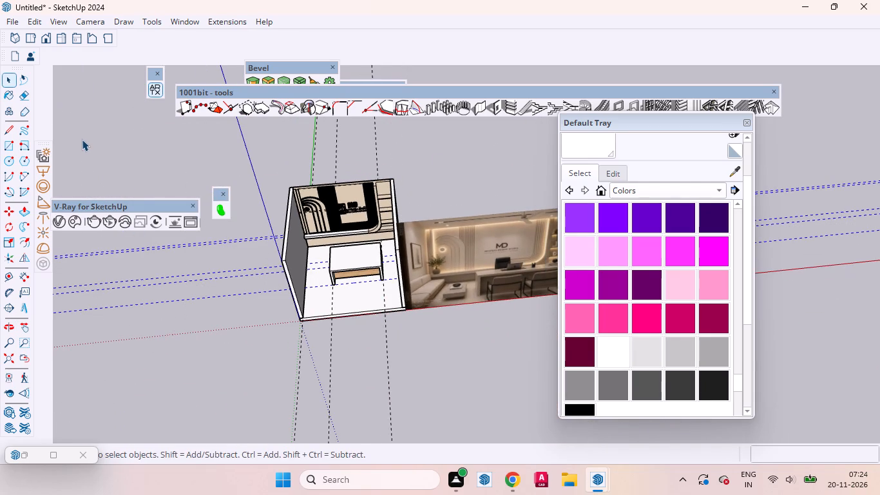
{"action": "key", "text": "Delete"}
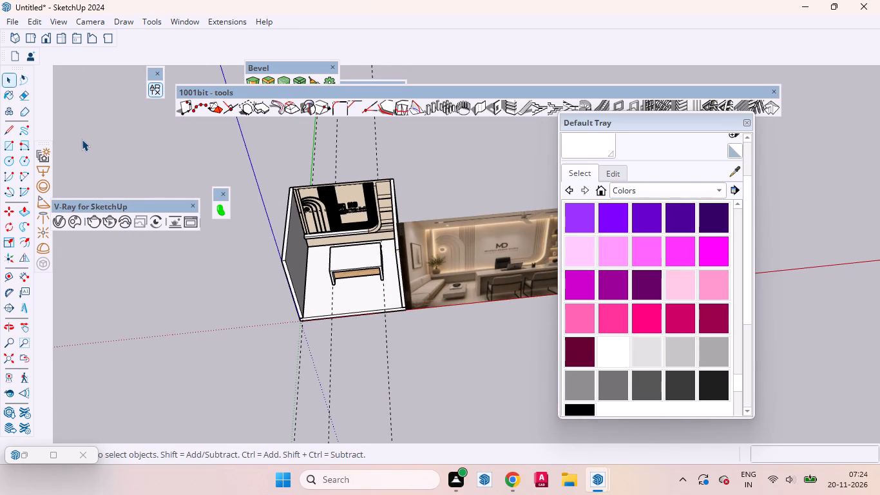
{"action": "left_click_drag", "start_coordinate": [421, 157], "coordinate": [228, 43]}
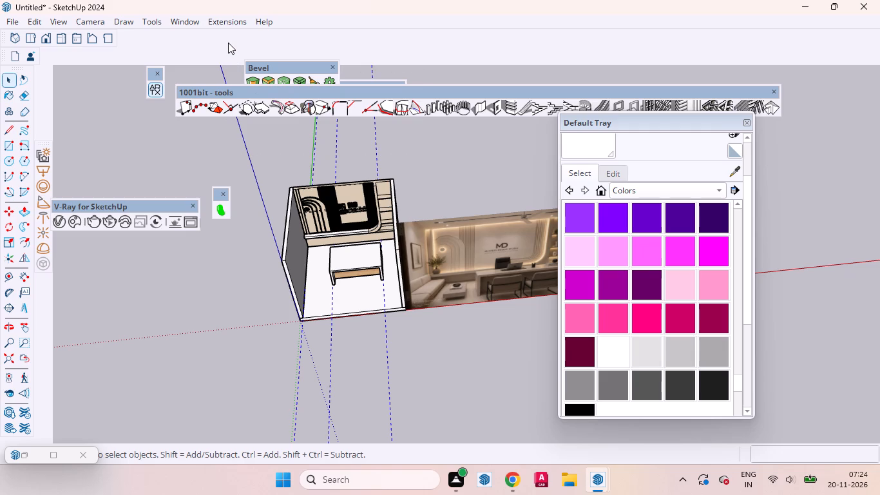
{"action": "key", "text": "Delete"}
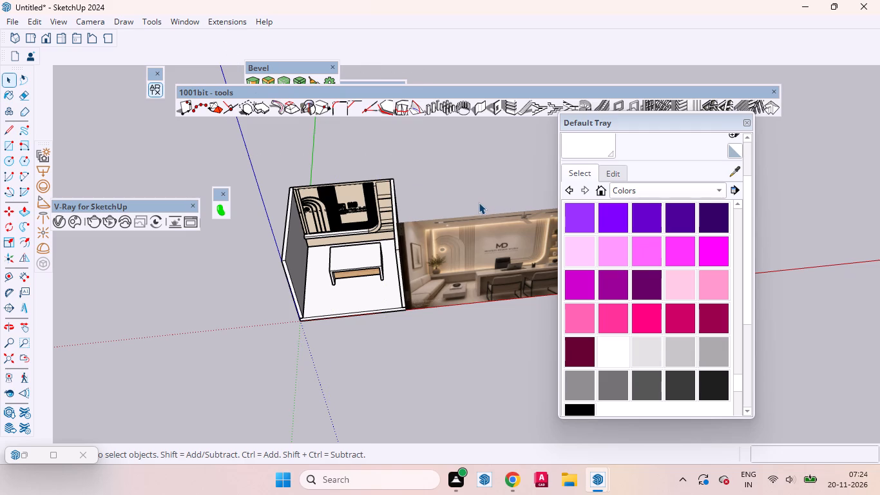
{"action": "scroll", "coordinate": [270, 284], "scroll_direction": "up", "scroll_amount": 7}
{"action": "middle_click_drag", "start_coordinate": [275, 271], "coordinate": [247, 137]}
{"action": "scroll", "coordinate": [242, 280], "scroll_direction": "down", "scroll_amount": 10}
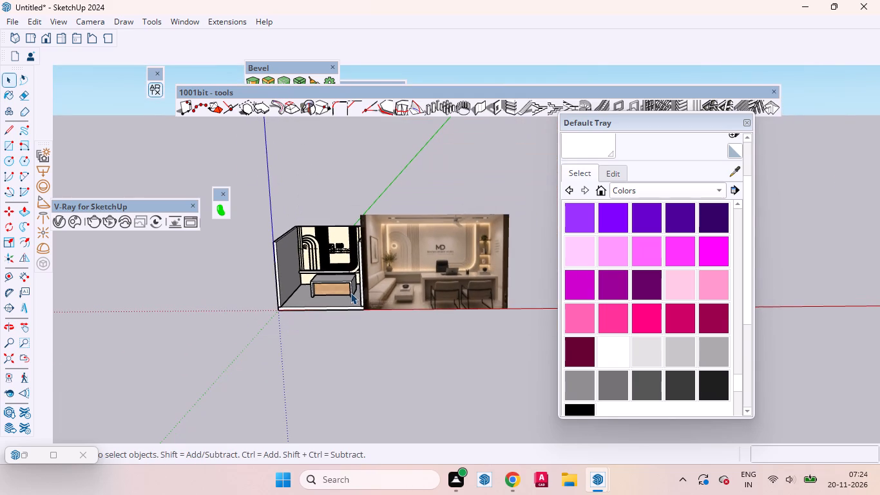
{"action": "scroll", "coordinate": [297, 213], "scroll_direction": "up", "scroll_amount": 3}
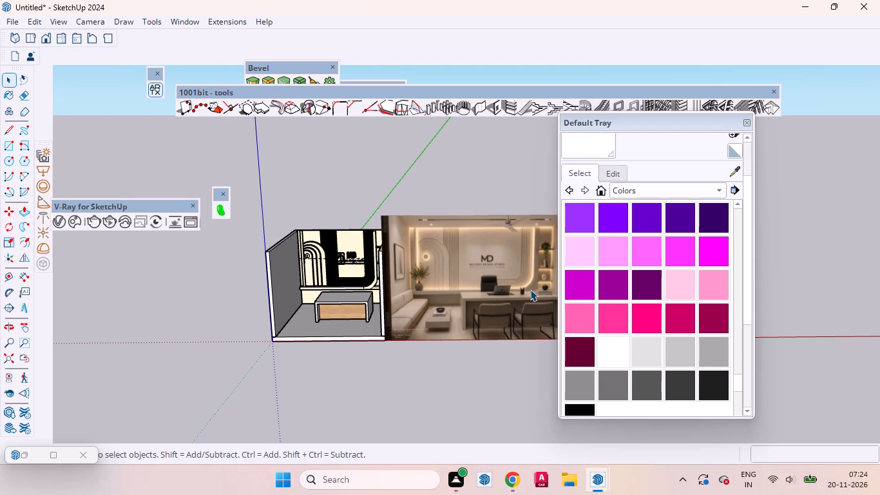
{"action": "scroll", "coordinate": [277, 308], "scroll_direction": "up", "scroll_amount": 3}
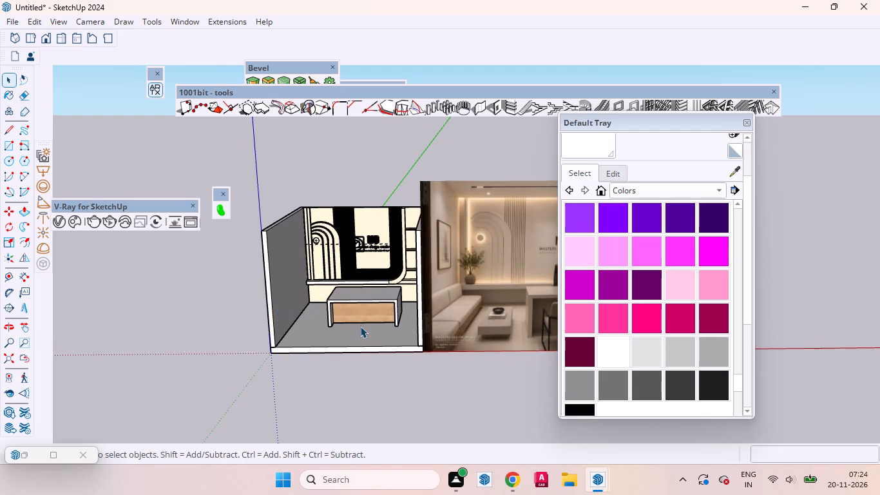
Open the Chaos Cosmos browser through V-Ray and show the online 3D models under Furniture, Chairs & stools.
{"action": "middle_click_drag", "start_coordinate": [359, 319], "coordinate": [370, 298]}
{"action": "scroll", "coordinate": [365, 327], "scroll_direction": "down", "scroll_amount": 6}
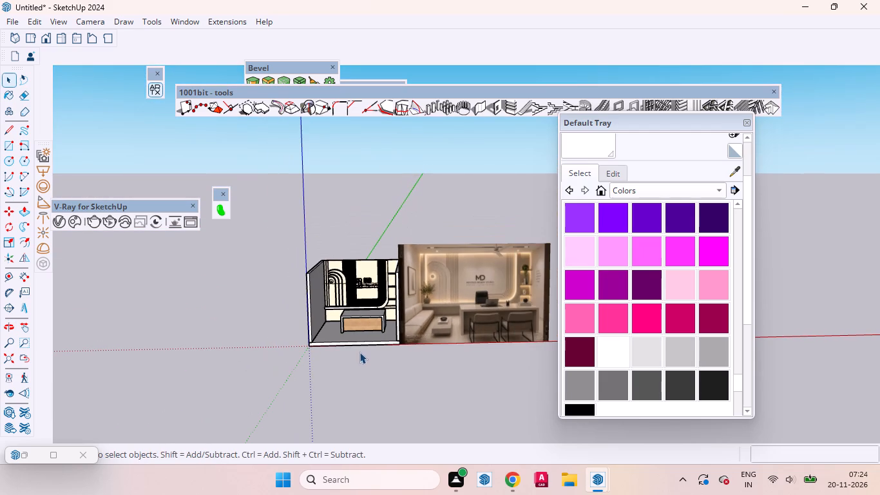
{"action": "scroll", "coordinate": [365, 366], "scroll_direction": "down", "scroll_amount": 3}
{"action": "scroll", "coordinate": [361, 323], "scroll_direction": "up", "scroll_amount": 5}
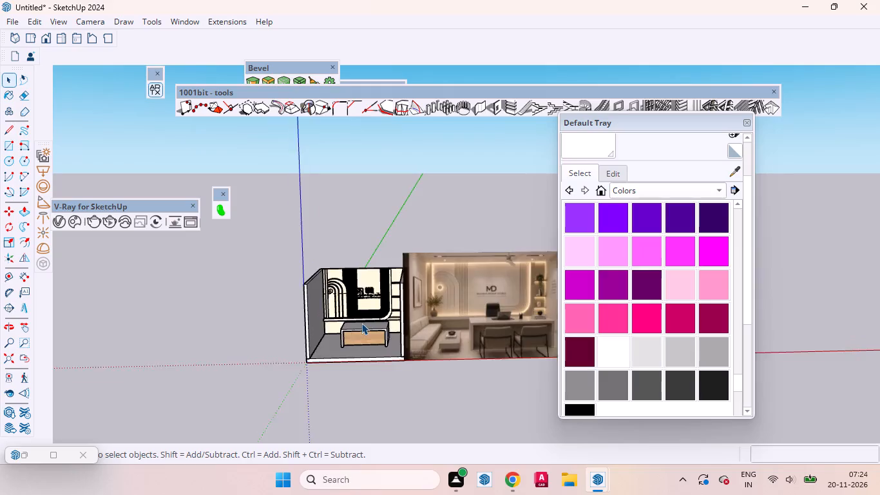
{"action": "scroll", "coordinate": [361, 323], "scroll_direction": "up", "scroll_amount": 5}
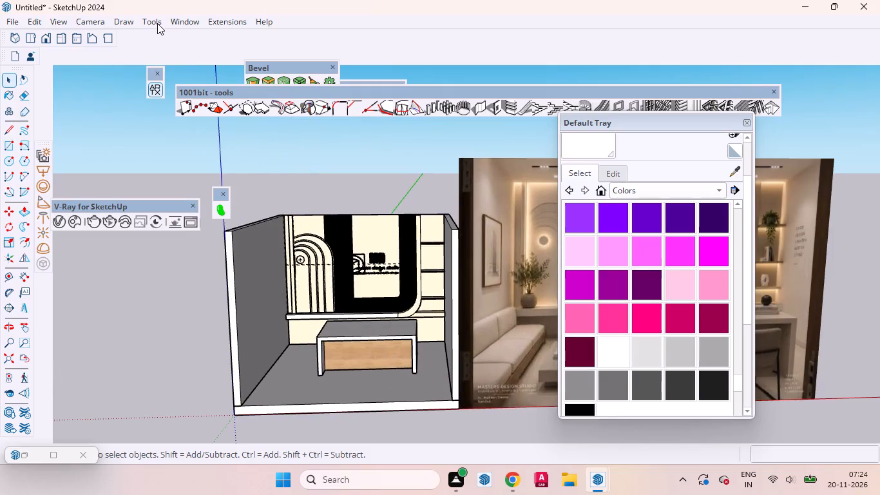
{"action": "left_click", "coordinate": [59, 218]}
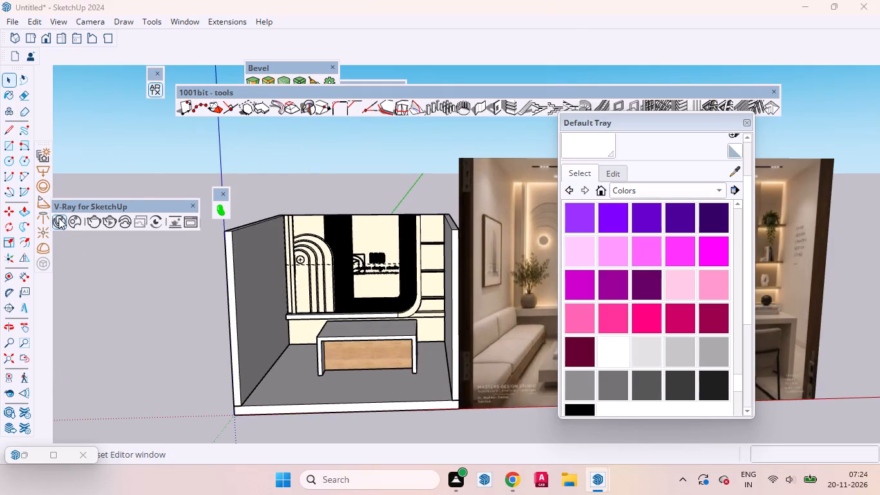
{"action": "left_click", "coordinate": [327, 241]}
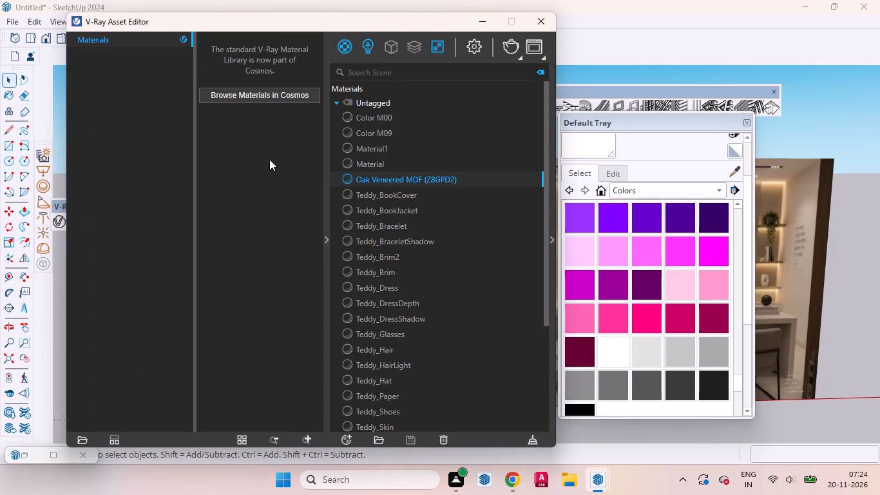
{"action": "left_click", "coordinate": [274, 99]}
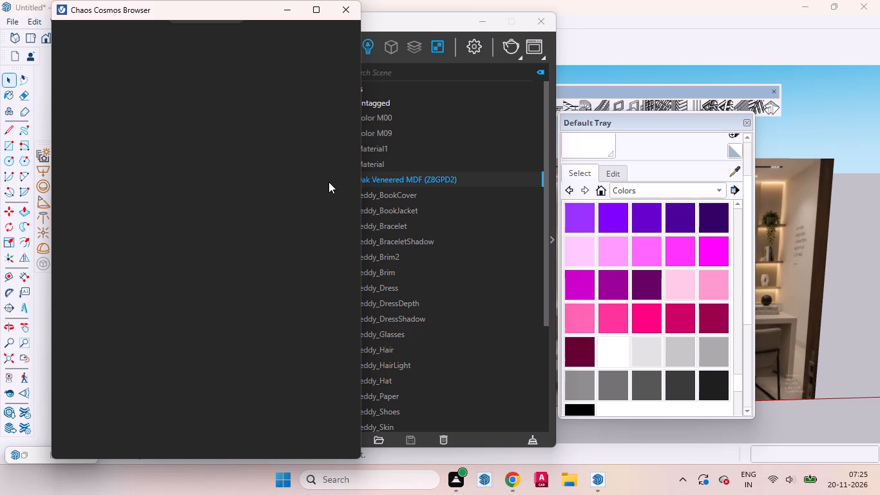
{"action": "left_click", "coordinate": [341, 10]}
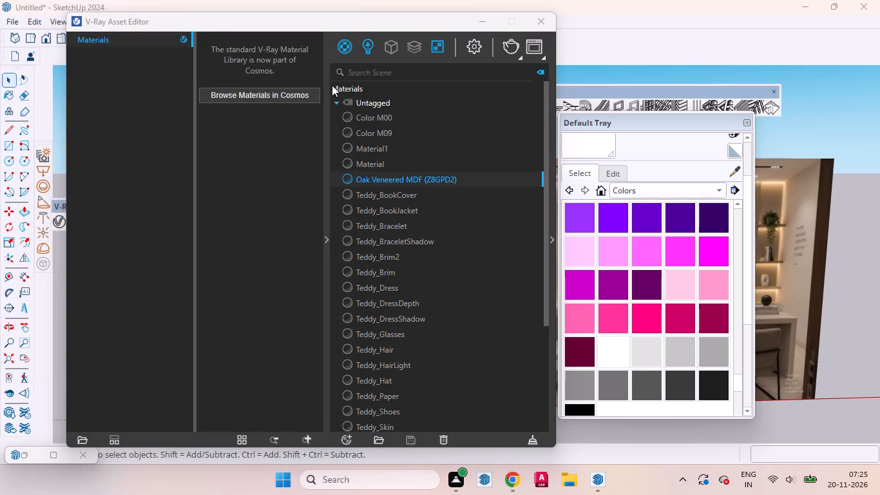
{"action": "left_click", "coordinate": [269, 93]}
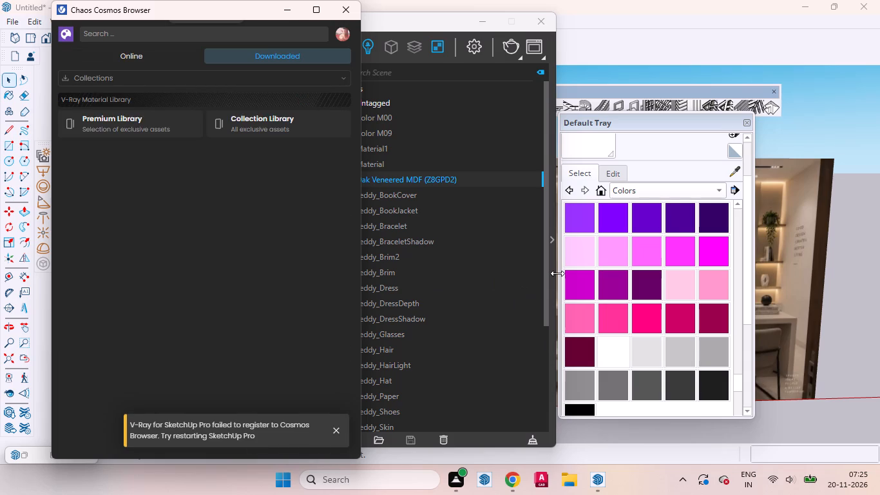
{"action": "left_click", "coordinate": [148, 54]}
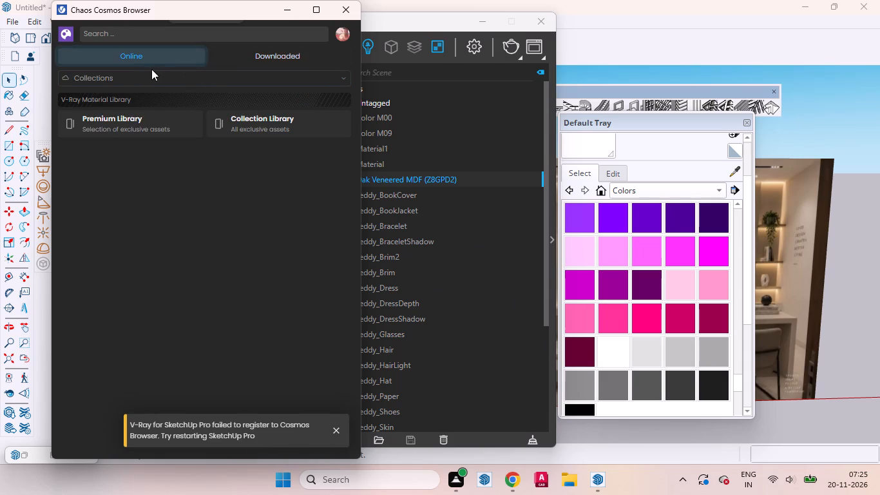
{"action": "left_click", "coordinate": [126, 60]}
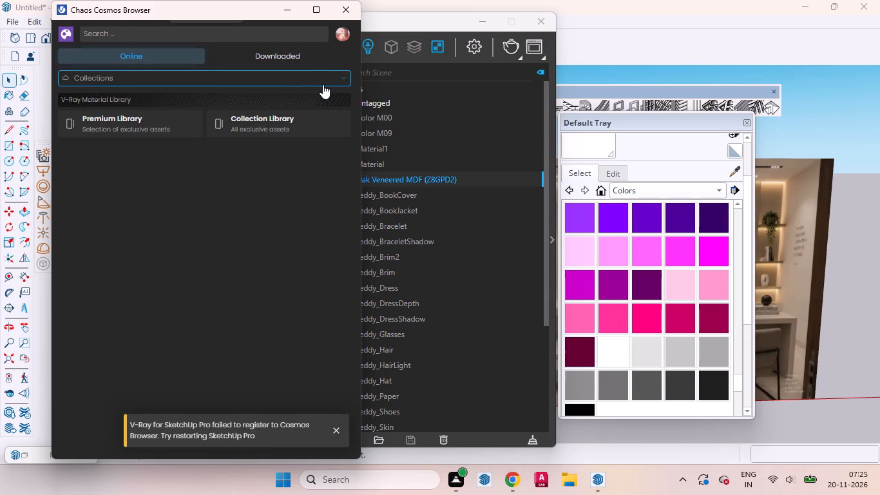
{"action": "left_click", "coordinate": [318, 116]}
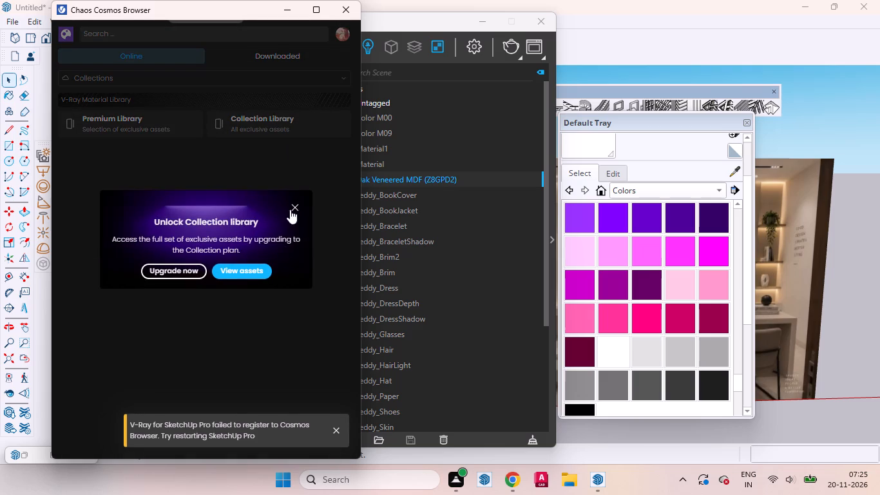
{"action": "left_click", "coordinate": [293, 209]}
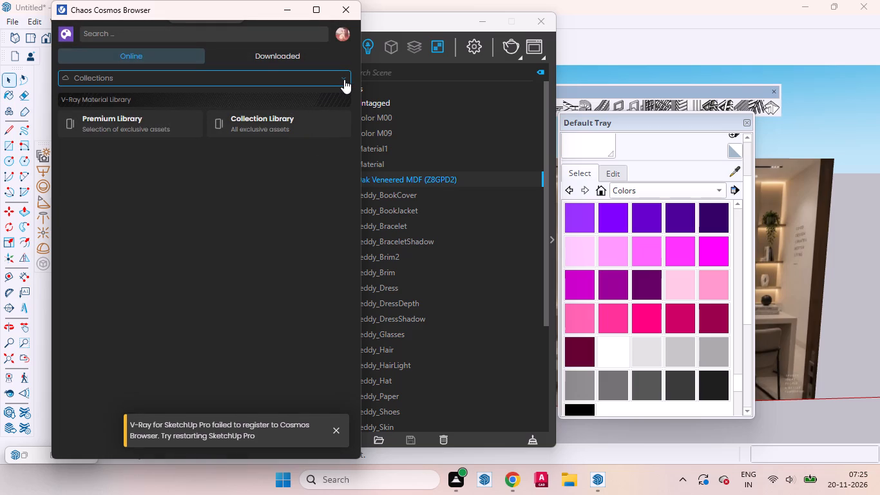
{"action": "left_click", "coordinate": [344, 79]}
{"action": "left_click", "coordinate": [139, 103]}
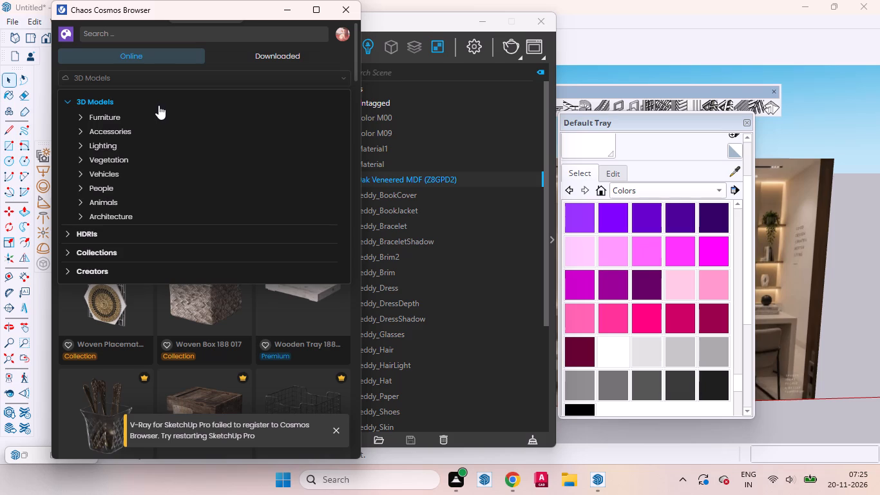
{"action": "left_click", "coordinate": [105, 119]}
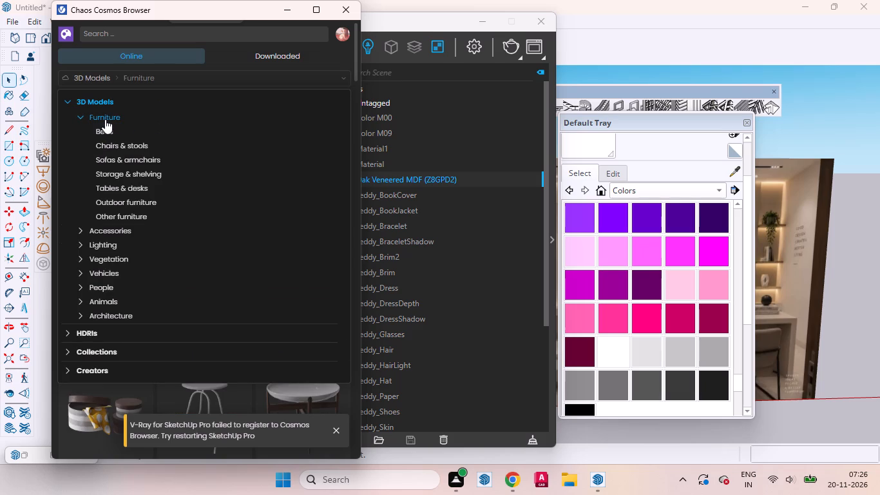
{"action": "left_click", "coordinate": [109, 146]}
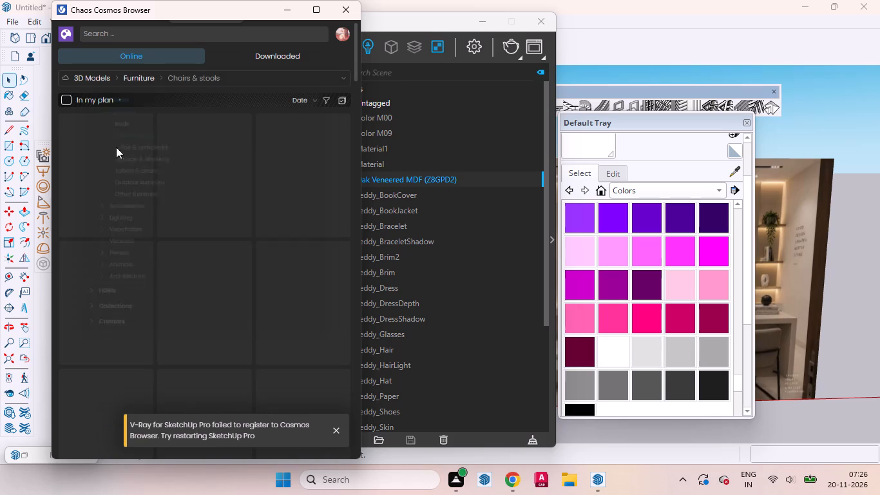
Find the Yume Chair among the chairs and stools, download it, and try to import it into the model.
{"action": "scroll", "coordinate": [245, 227], "scroll_direction": "down", "scroll_amount": 1}
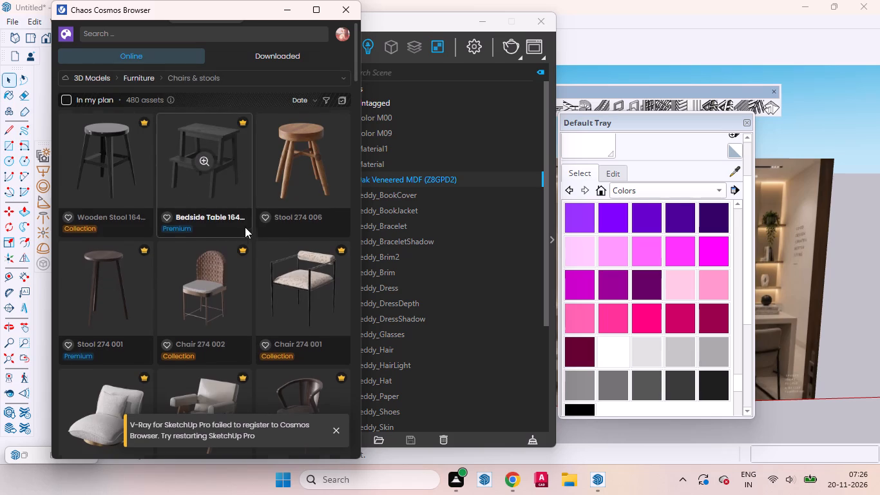
{"action": "scroll", "coordinate": [245, 222], "scroll_direction": "down", "scroll_amount": 7}
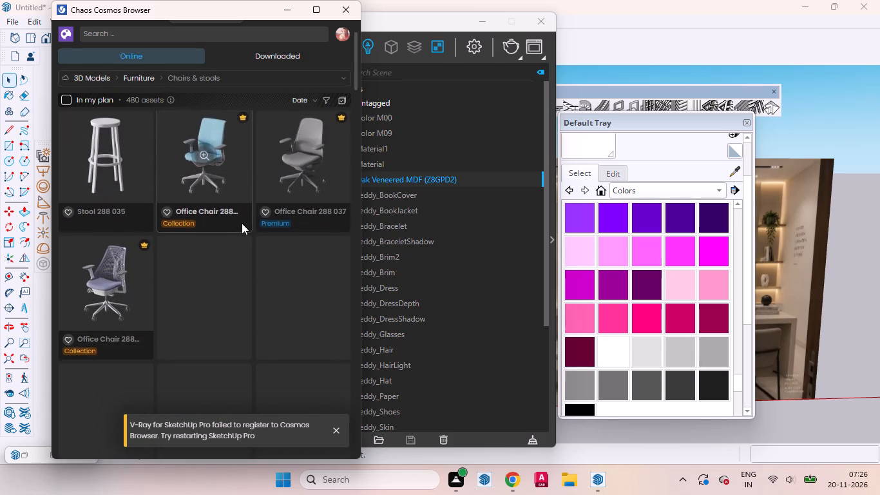
{"action": "scroll", "coordinate": [242, 223], "scroll_direction": "down", "scroll_amount": 1}
{"action": "scroll", "coordinate": [254, 229], "scroll_direction": "up", "scroll_amount": 2}
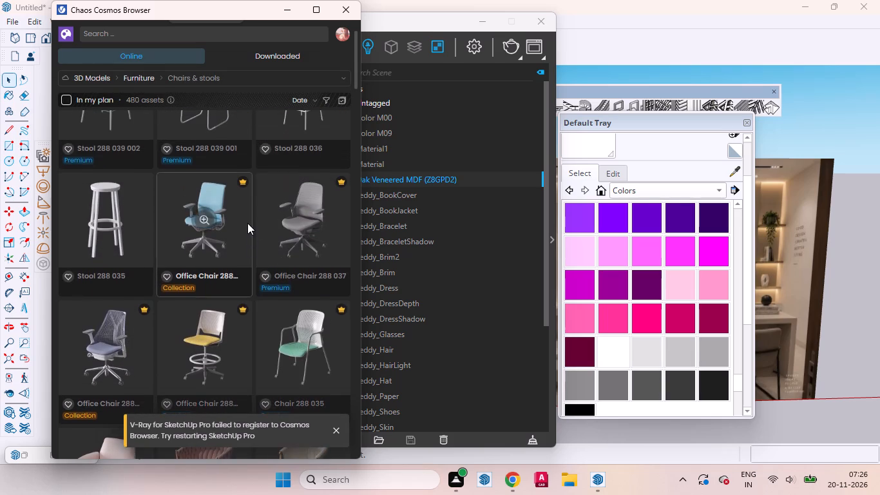
{"action": "scroll", "coordinate": [242, 239], "scroll_direction": "down", "scroll_amount": 2}
{"action": "scroll", "coordinate": [244, 229], "scroll_direction": "up", "scroll_amount": 1}
{"action": "scroll", "coordinate": [244, 229], "scroll_direction": "down", "scroll_amount": 2}
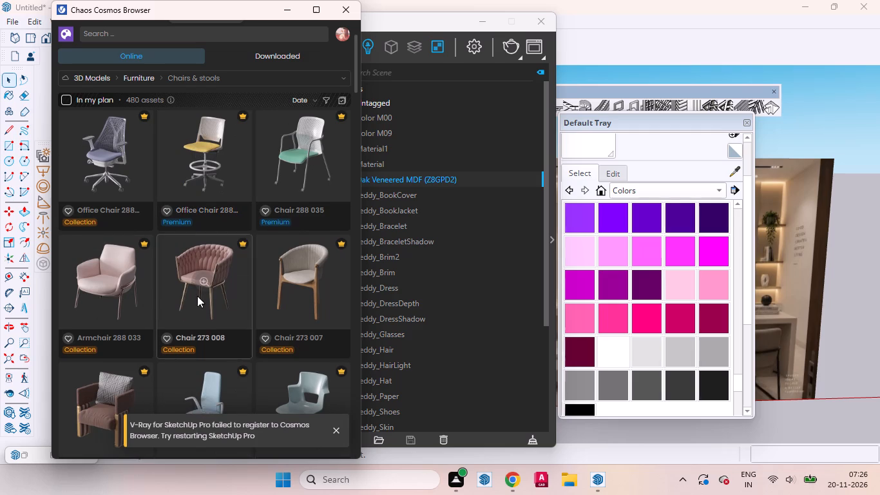
{"action": "scroll", "coordinate": [197, 296], "scroll_direction": "down", "scroll_amount": 4}
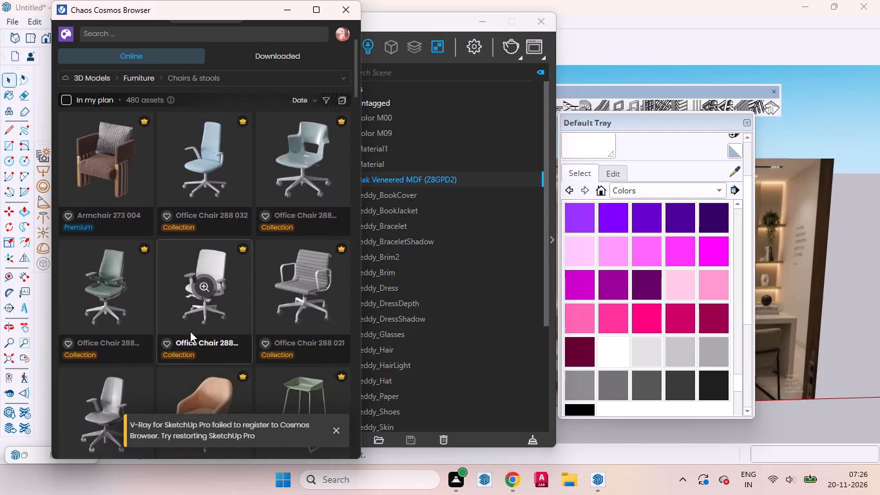
{"action": "scroll", "coordinate": [189, 332], "scroll_direction": "down", "scroll_amount": 5}
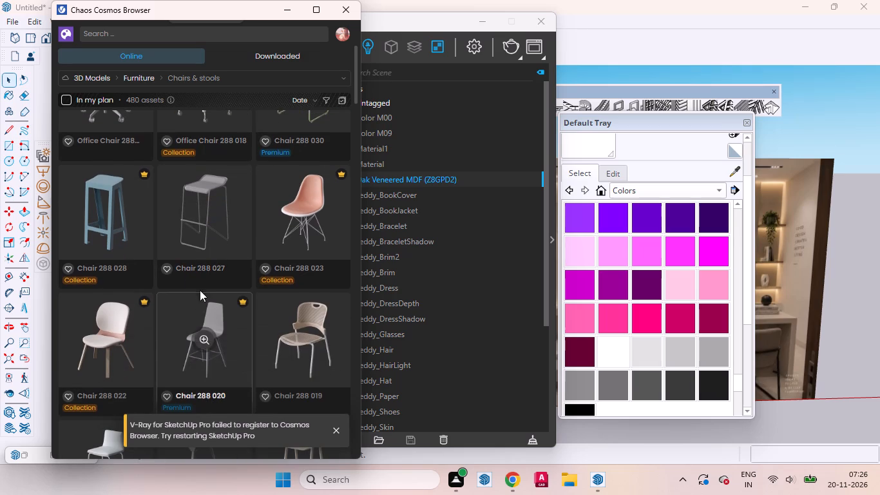
{"action": "scroll", "coordinate": [200, 295], "scroll_direction": "down", "scroll_amount": 1}
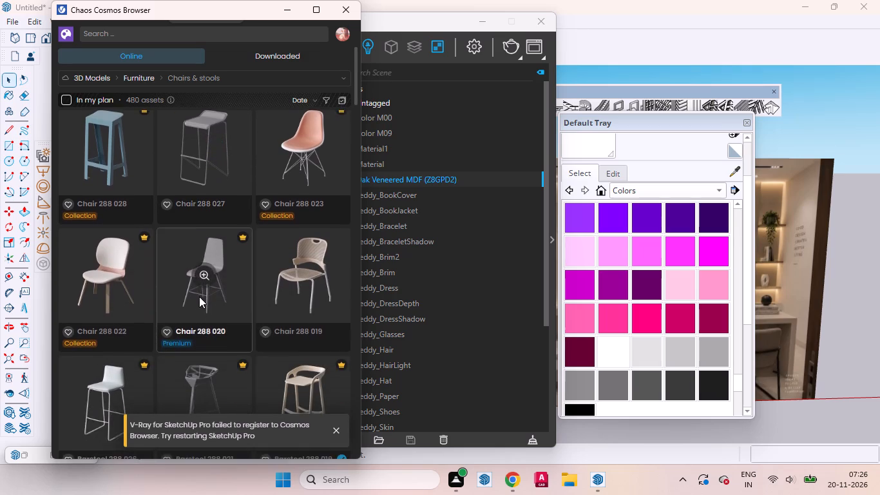
{"action": "scroll", "coordinate": [199, 298], "scroll_direction": "down", "scroll_amount": 4}
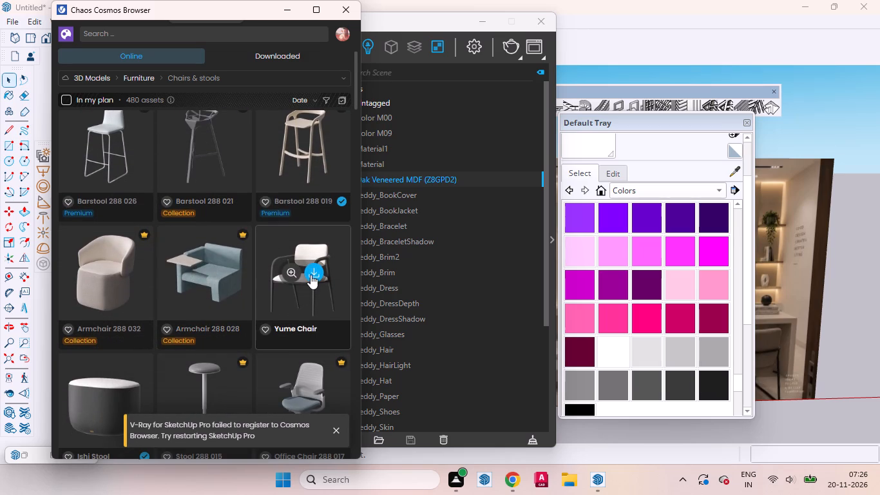
{"action": "left_click", "coordinate": [311, 275]}
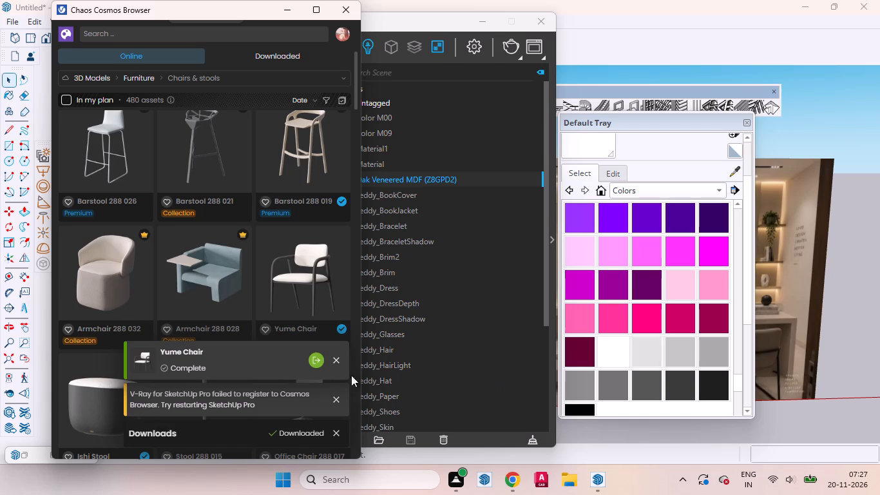
{"action": "left_click", "coordinate": [314, 359]}
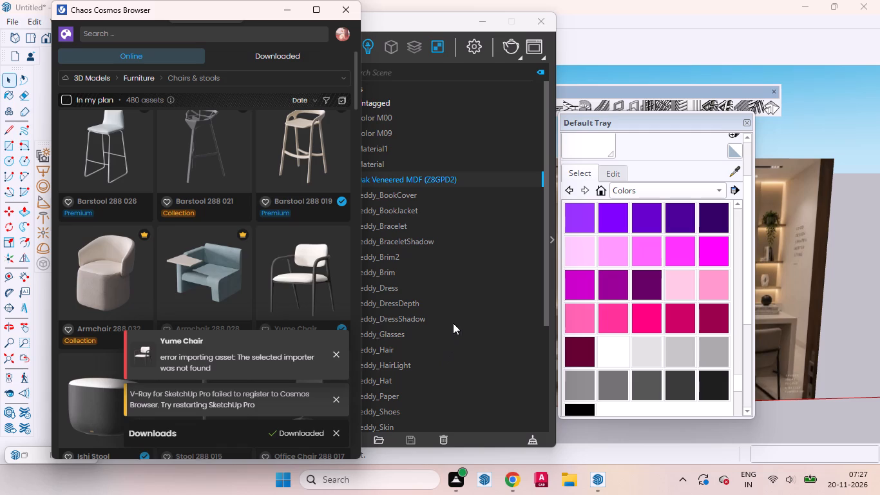
{"action": "left_click", "coordinate": [316, 273]}
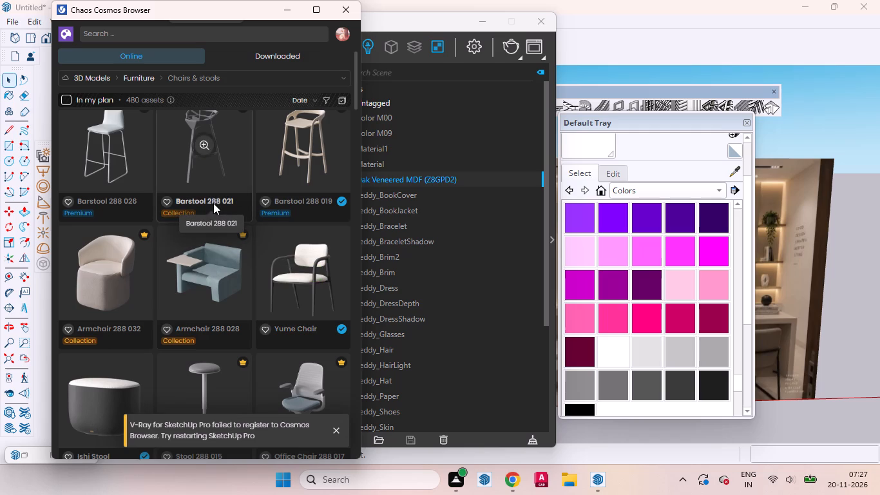
Find and download the Vavel office chair, try to import it, and close the Cosmos browser after checking more office chairs.
{"action": "scroll", "coordinate": [213, 230], "scroll_direction": "down", "scroll_amount": 17}
{"action": "scroll", "coordinate": [214, 231], "scroll_direction": "up", "scroll_amount": 2}
{"action": "scroll", "coordinate": [214, 231], "scroll_direction": "down", "scroll_amount": 8}
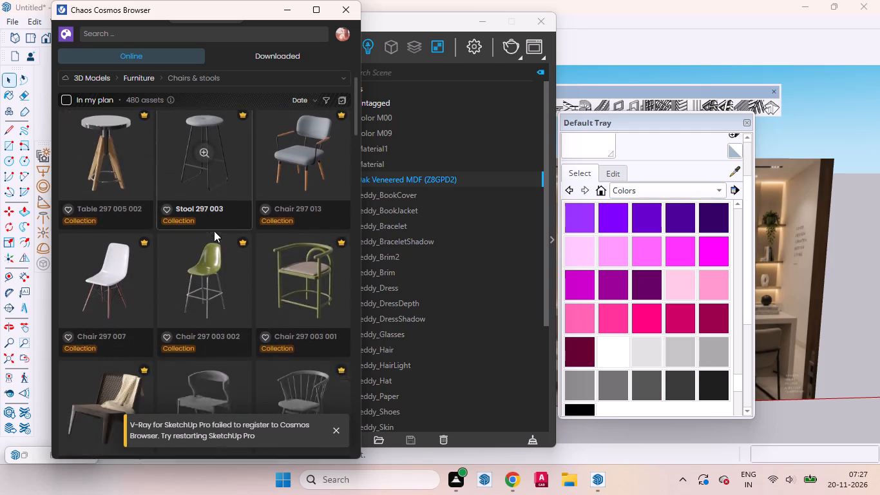
{"action": "scroll", "coordinate": [214, 231], "scroll_direction": "down", "scroll_amount": 14}
{"action": "scroll", "coordinate": [214, 231], "scroll_direction": "up", "scroll_amount": 1}
{"action": "scroll", "coordinate": [214, 231], "scroll_direction": "down", "scroll_amount": 6}
{"action": "scroll", "coordinate": [214, 231], "scroll_direction": "up", "scroll_amount": 2}
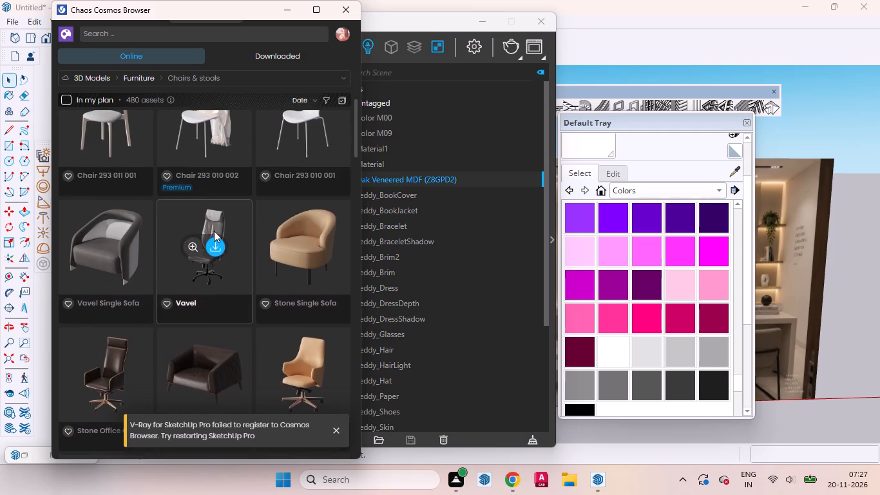
{"action": "scroll", "coordinate": [214, 231], "scroll_direction": "up", "scroll_amount": 1}
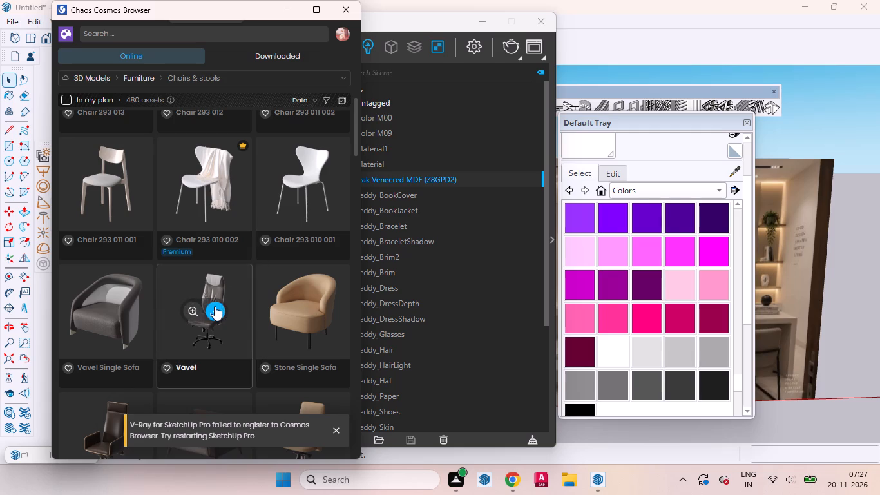
{"action": "left_click", "coordinate": [215, 306]}
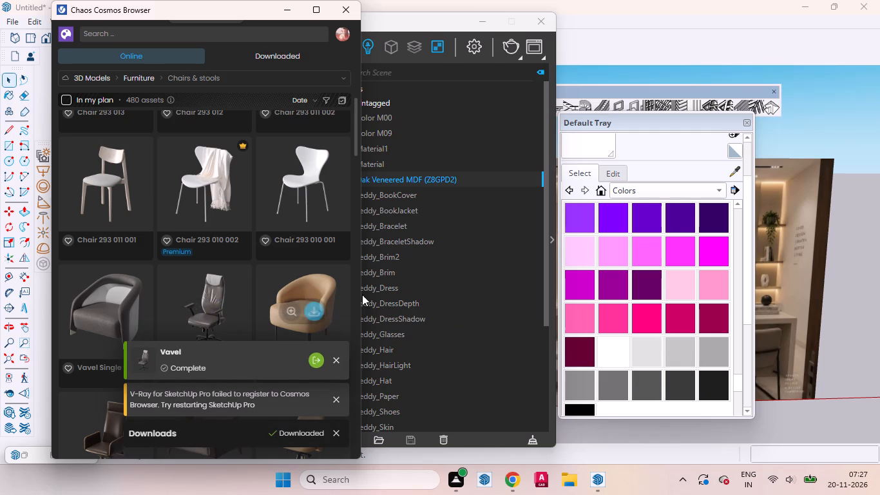
{"action": "left_click", "coordinate": [311, 357]}
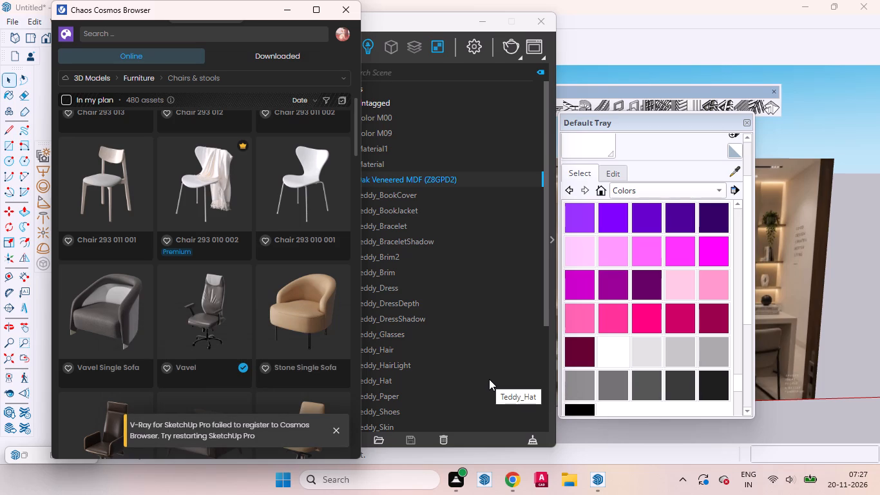
{"action": "scroll", "coordinate": [341, 334], "scroll_direction": "down", "scroll_amount": 7}
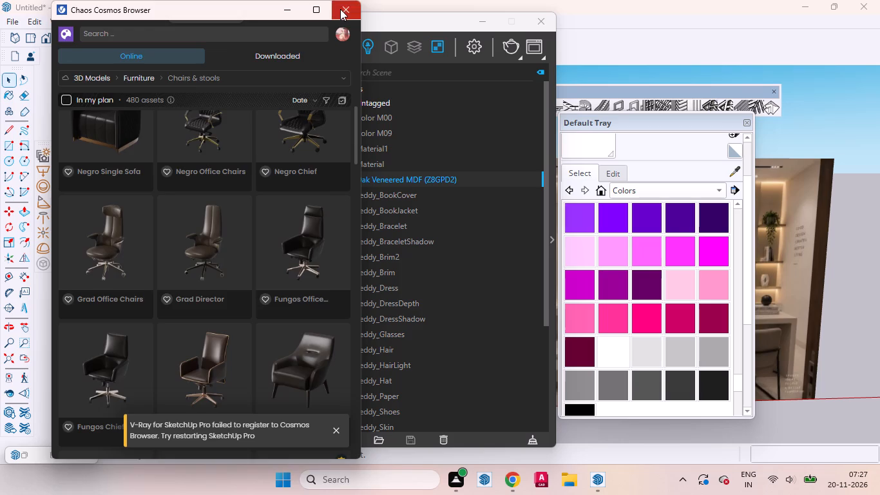
{"action": "left_click", "coordinate": [340, 9]}
Collapse the V-Ray Asset Editor's library pane and move the editor away from the room's back wall.
{"action": "left_click", "coordinate": [328, 148]}
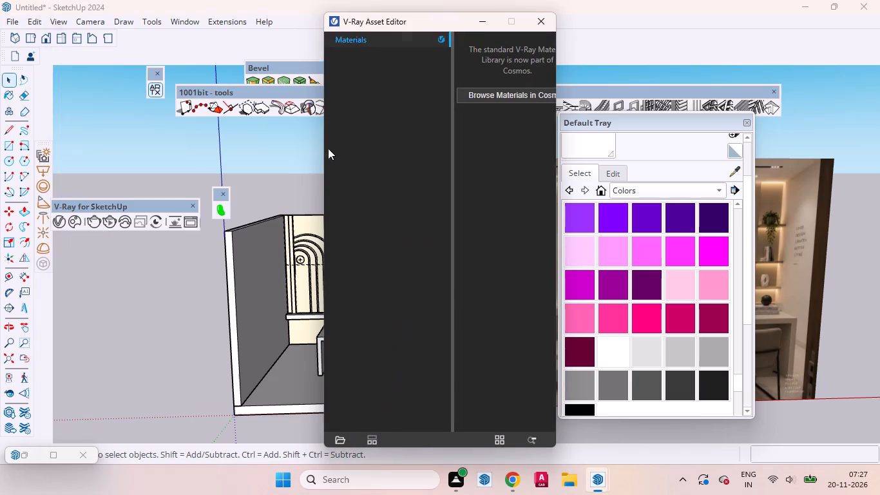
{"action": "left_click_drag", "start_coordinate": [410, 27], "coordinate": [206, 253]}
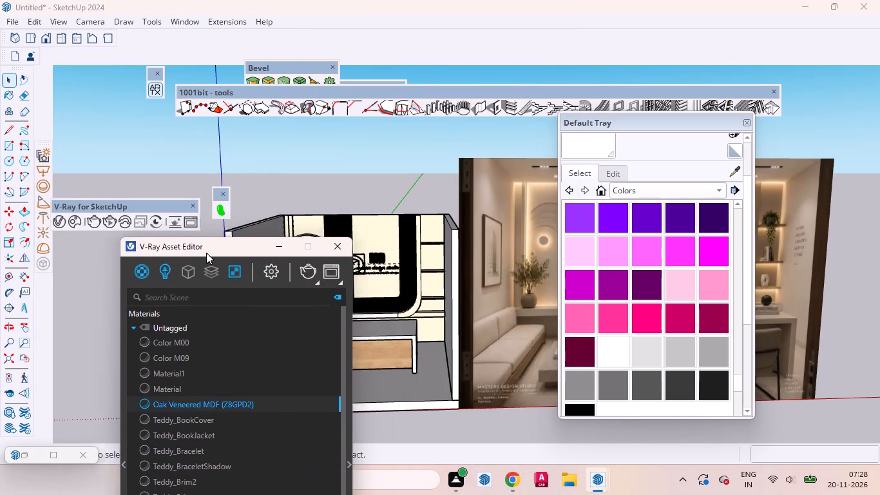
{"action": "left_click_drag", "start_coordinate": [206, 253], "coordinate": [441, 293]}
Open the 3D Warehouse and search its models for "office chair".
{"action": "left_click", "coordinate": [191, 17]}
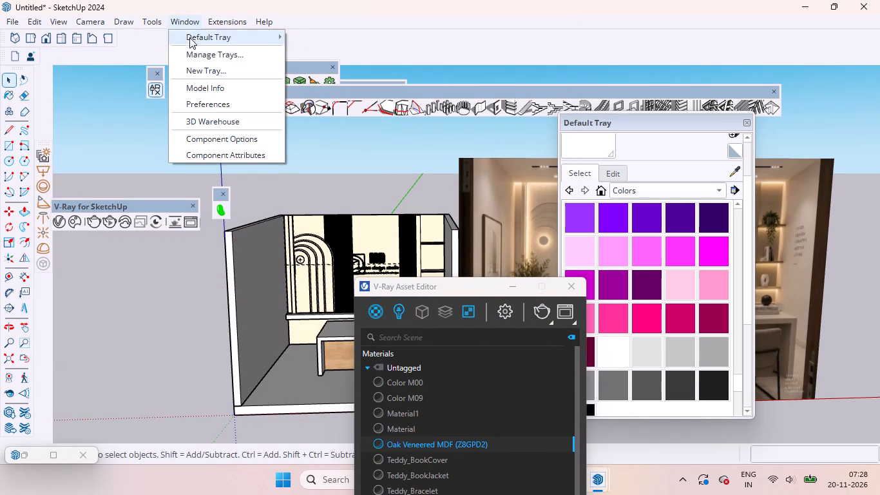
{"action": "left_click", "coordinate": [224, 129]}
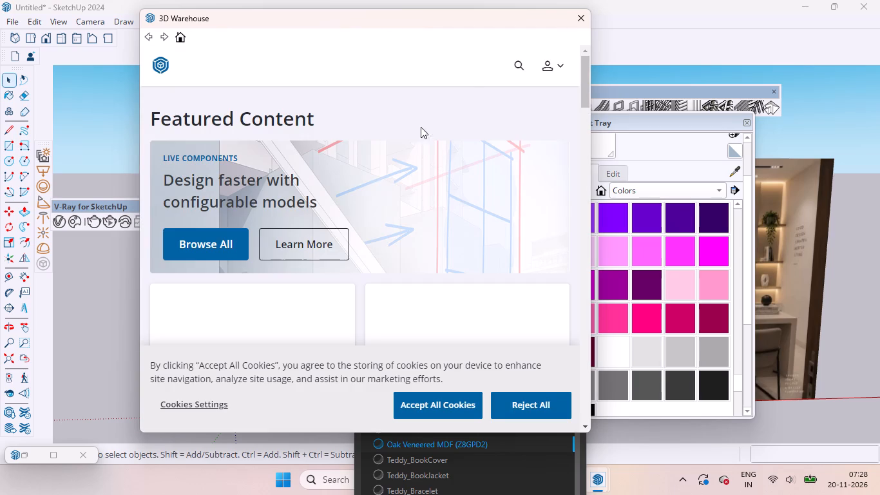
{"action": "left_click", "coordinate": [519, 69]}
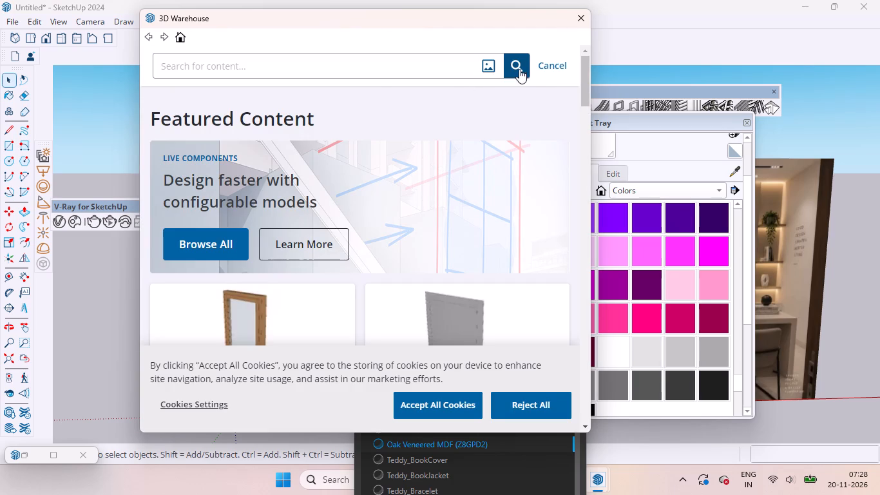
{"action": "left_click", "coordinate": [367, 72]}
{"action": "type", "text": "off"}
{"action": "type", "text": "ic"}
{"action": "type", "text": "e"}
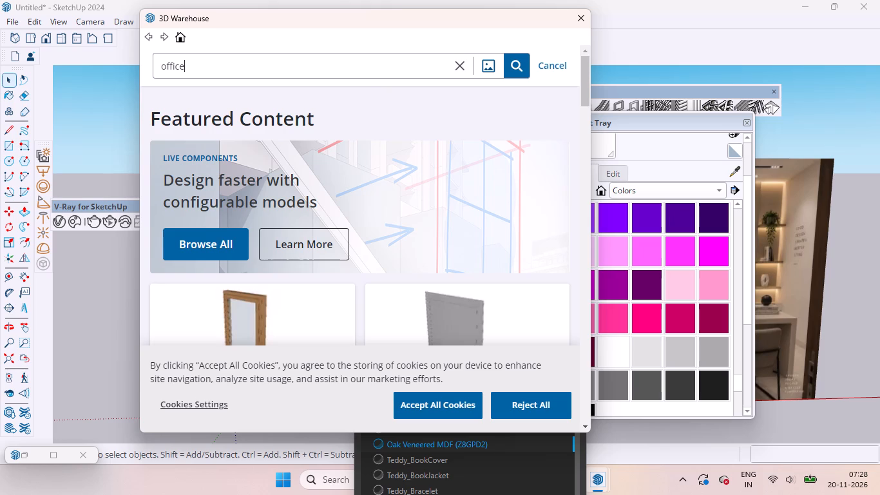
{"action": "key", "text": "space"}
{"action": "type", "text": "chair"}
{"action": "key", "text": "Return"}
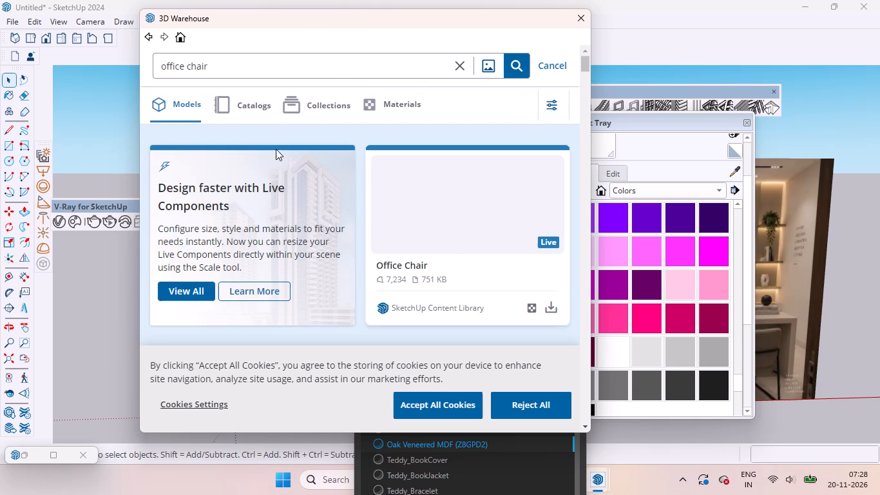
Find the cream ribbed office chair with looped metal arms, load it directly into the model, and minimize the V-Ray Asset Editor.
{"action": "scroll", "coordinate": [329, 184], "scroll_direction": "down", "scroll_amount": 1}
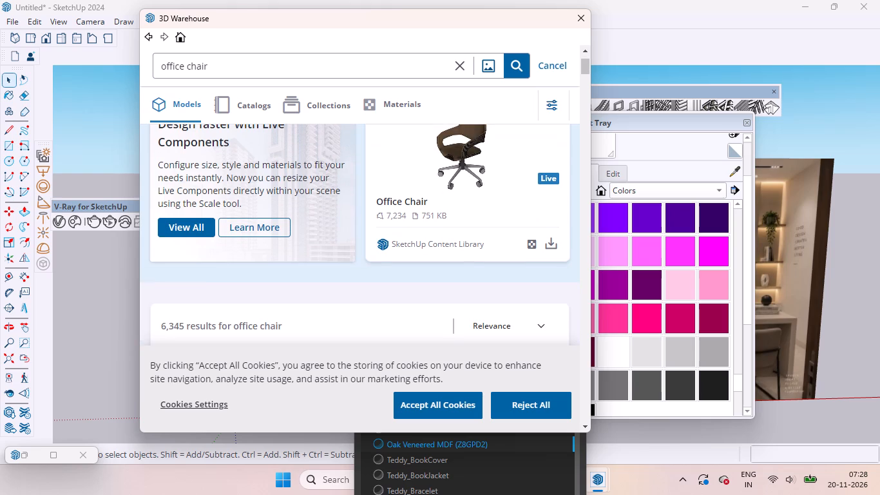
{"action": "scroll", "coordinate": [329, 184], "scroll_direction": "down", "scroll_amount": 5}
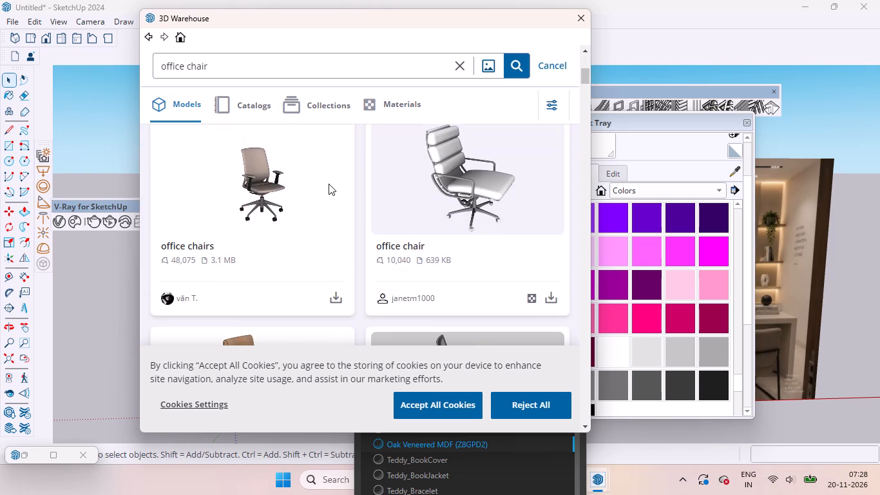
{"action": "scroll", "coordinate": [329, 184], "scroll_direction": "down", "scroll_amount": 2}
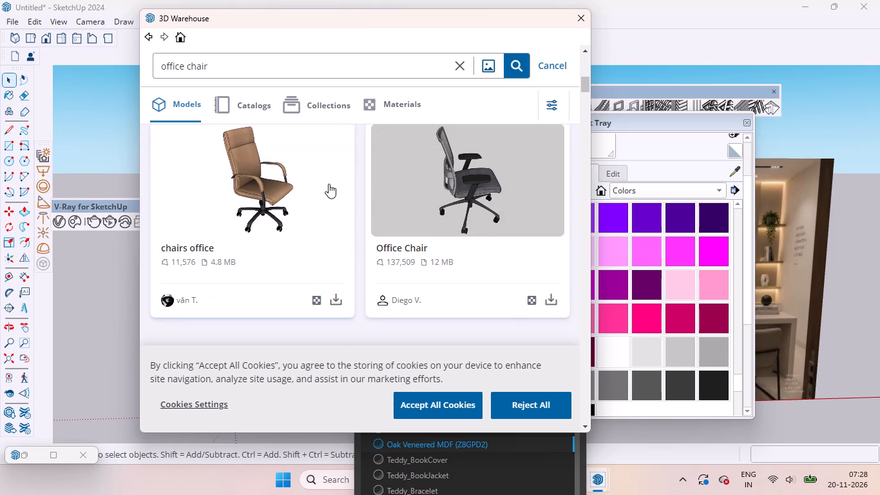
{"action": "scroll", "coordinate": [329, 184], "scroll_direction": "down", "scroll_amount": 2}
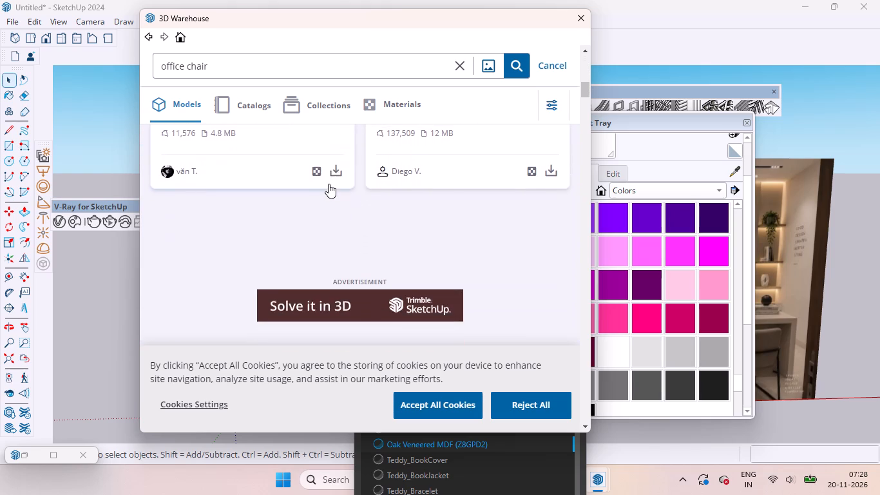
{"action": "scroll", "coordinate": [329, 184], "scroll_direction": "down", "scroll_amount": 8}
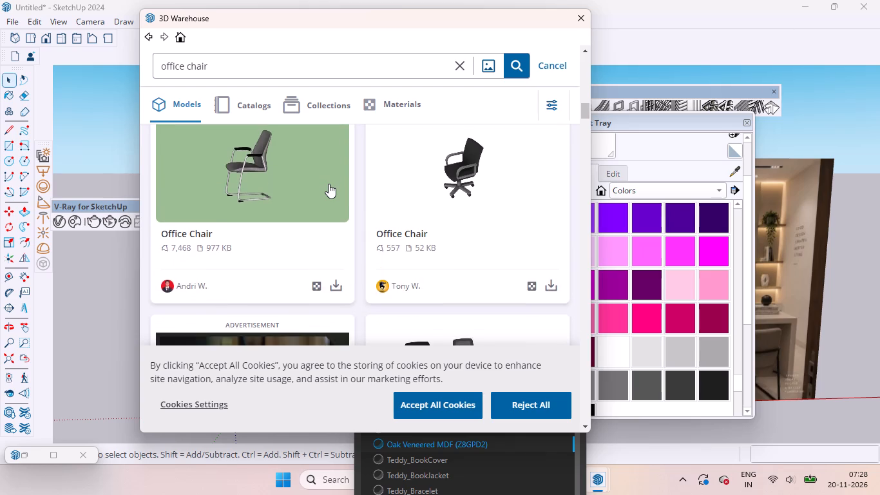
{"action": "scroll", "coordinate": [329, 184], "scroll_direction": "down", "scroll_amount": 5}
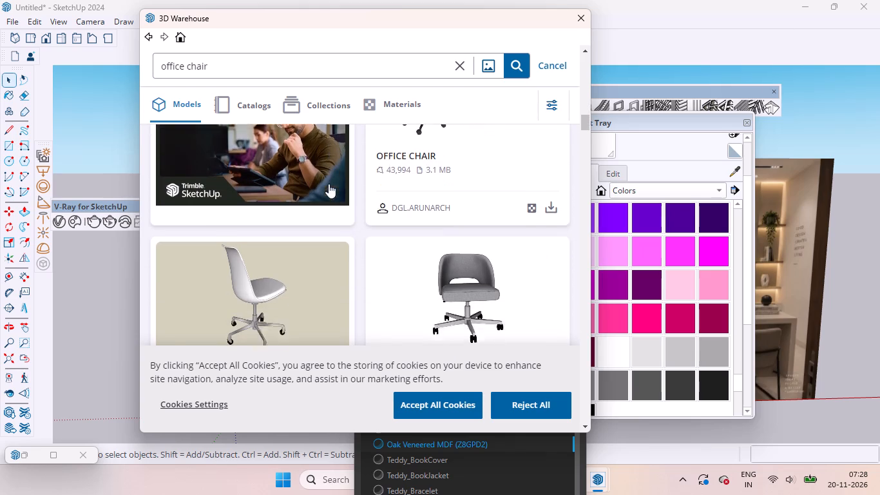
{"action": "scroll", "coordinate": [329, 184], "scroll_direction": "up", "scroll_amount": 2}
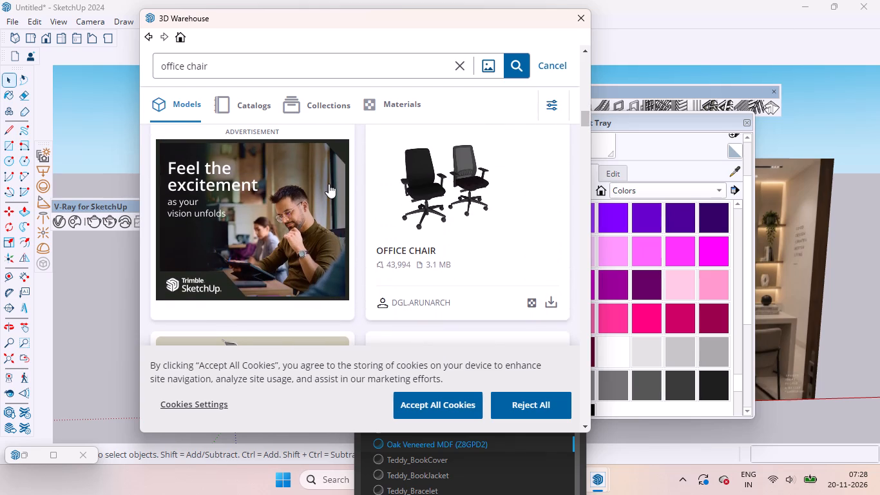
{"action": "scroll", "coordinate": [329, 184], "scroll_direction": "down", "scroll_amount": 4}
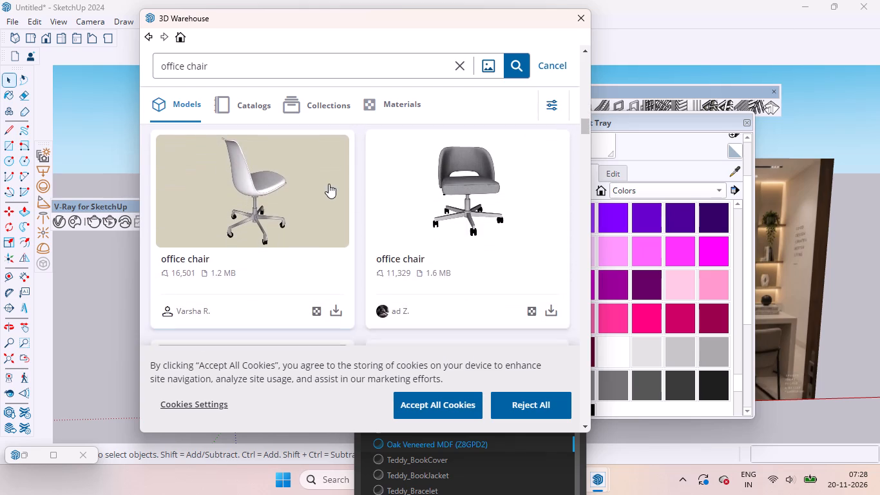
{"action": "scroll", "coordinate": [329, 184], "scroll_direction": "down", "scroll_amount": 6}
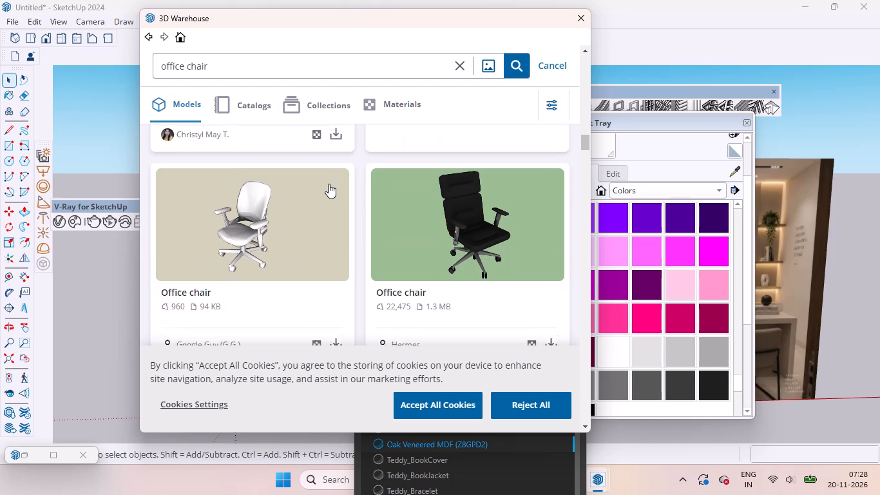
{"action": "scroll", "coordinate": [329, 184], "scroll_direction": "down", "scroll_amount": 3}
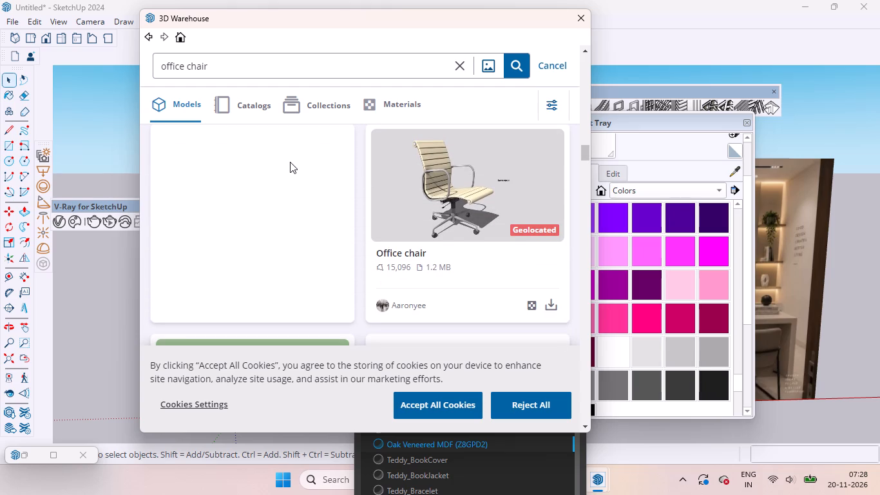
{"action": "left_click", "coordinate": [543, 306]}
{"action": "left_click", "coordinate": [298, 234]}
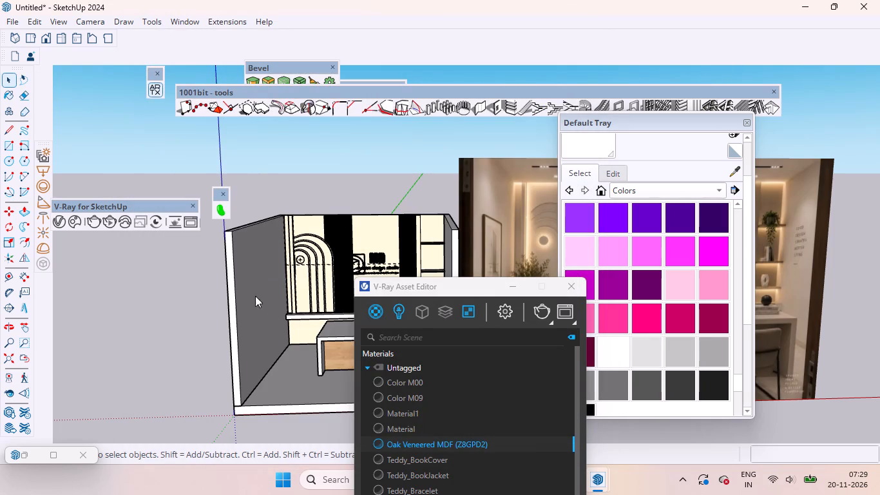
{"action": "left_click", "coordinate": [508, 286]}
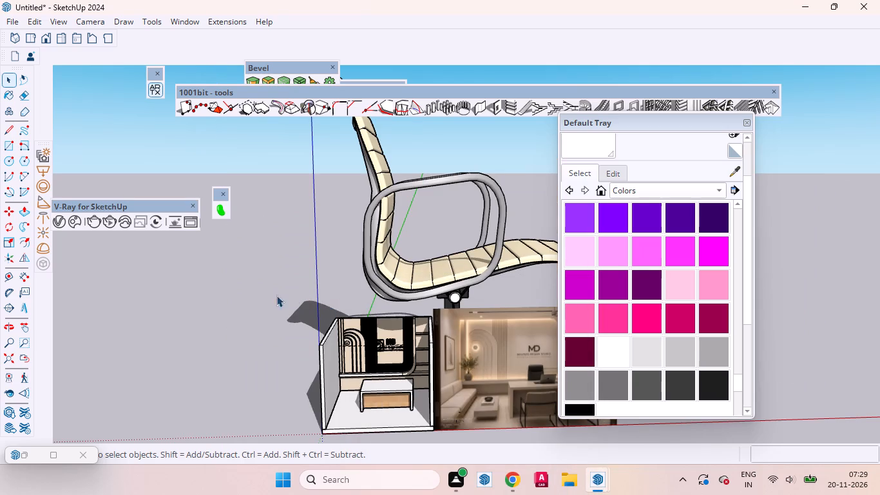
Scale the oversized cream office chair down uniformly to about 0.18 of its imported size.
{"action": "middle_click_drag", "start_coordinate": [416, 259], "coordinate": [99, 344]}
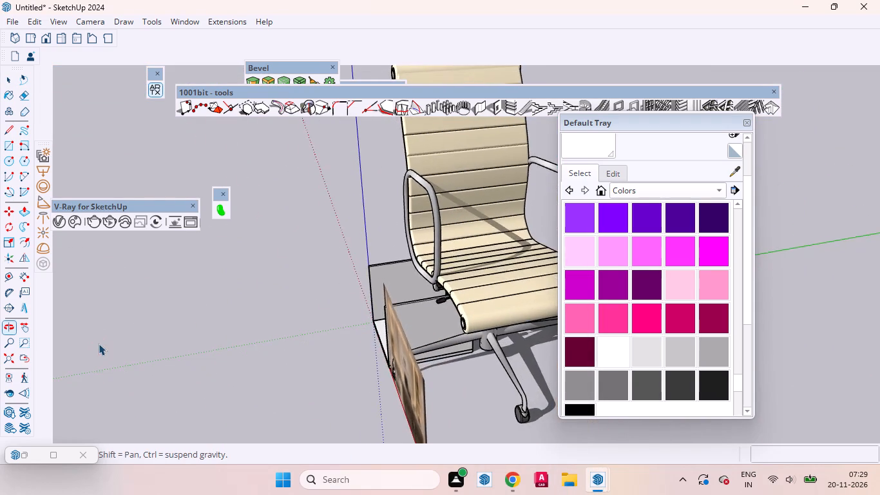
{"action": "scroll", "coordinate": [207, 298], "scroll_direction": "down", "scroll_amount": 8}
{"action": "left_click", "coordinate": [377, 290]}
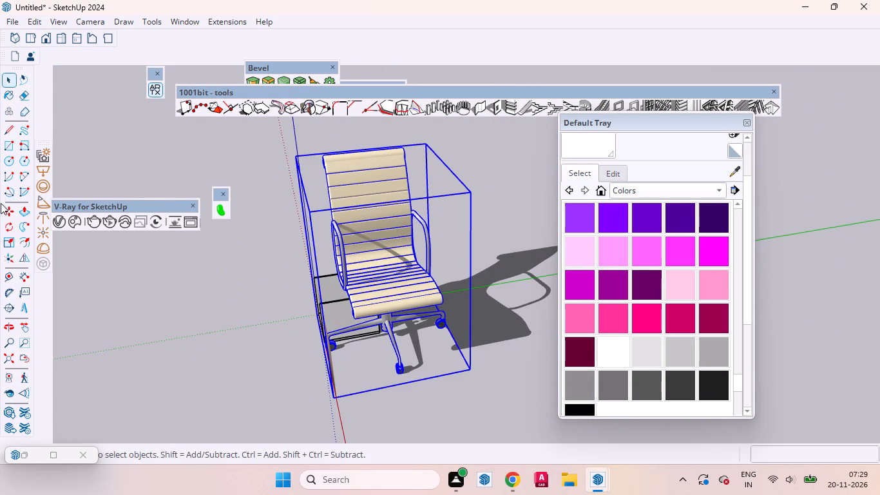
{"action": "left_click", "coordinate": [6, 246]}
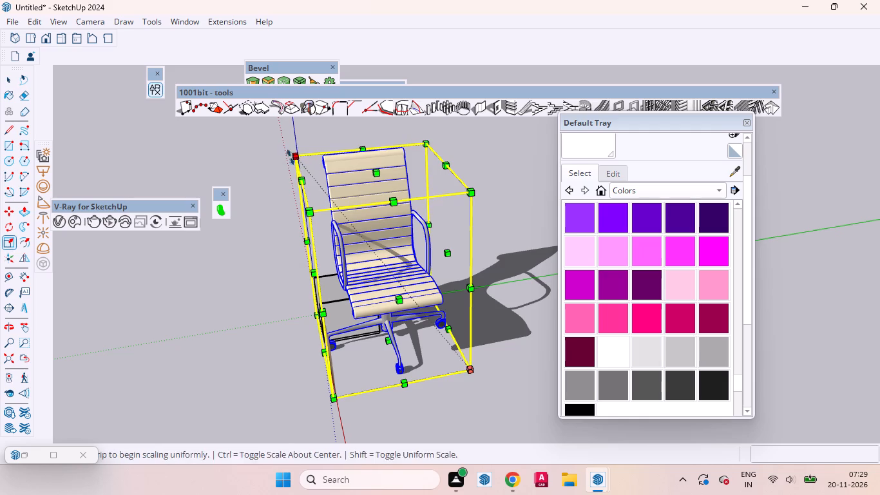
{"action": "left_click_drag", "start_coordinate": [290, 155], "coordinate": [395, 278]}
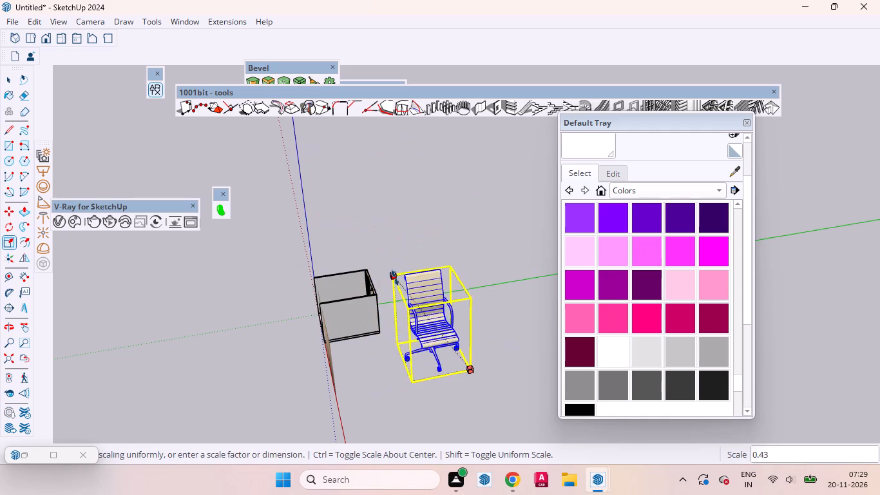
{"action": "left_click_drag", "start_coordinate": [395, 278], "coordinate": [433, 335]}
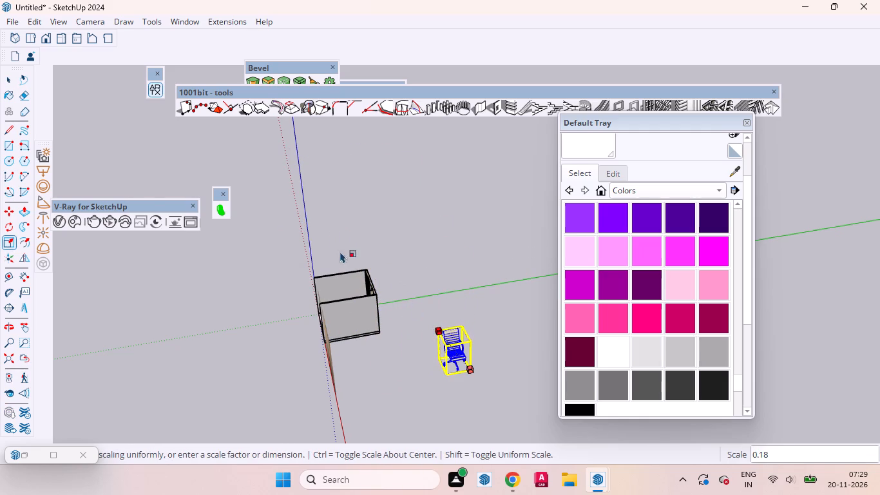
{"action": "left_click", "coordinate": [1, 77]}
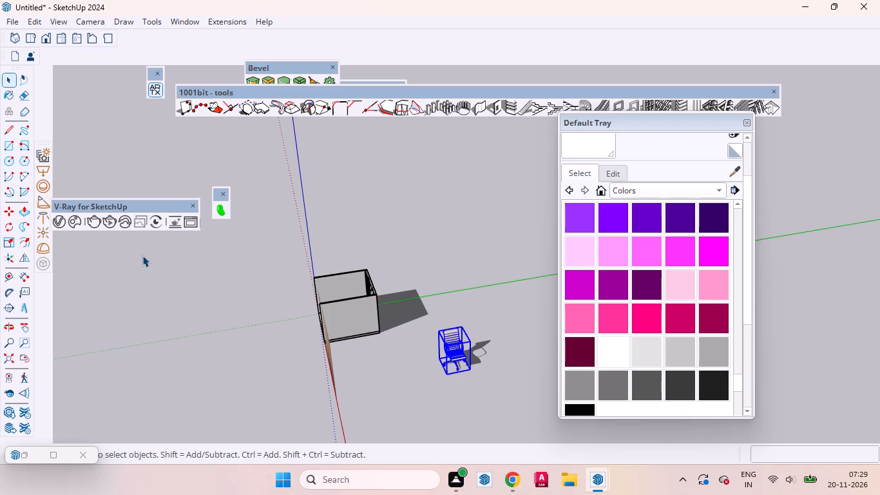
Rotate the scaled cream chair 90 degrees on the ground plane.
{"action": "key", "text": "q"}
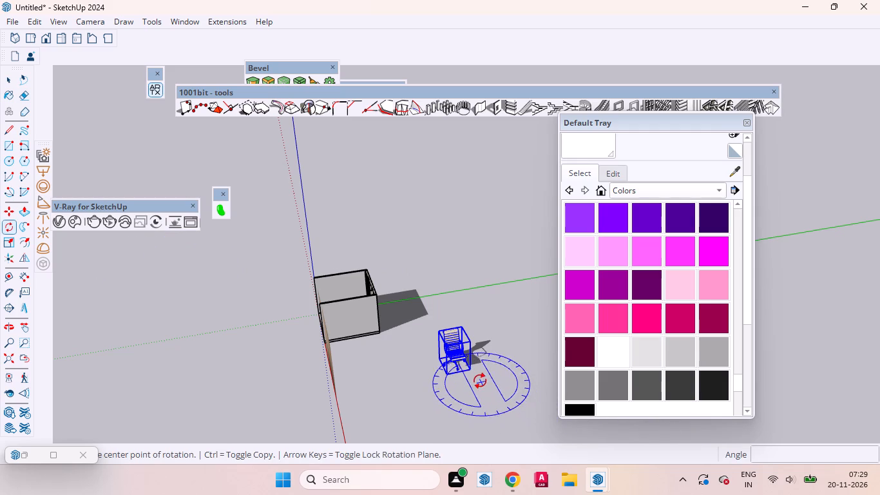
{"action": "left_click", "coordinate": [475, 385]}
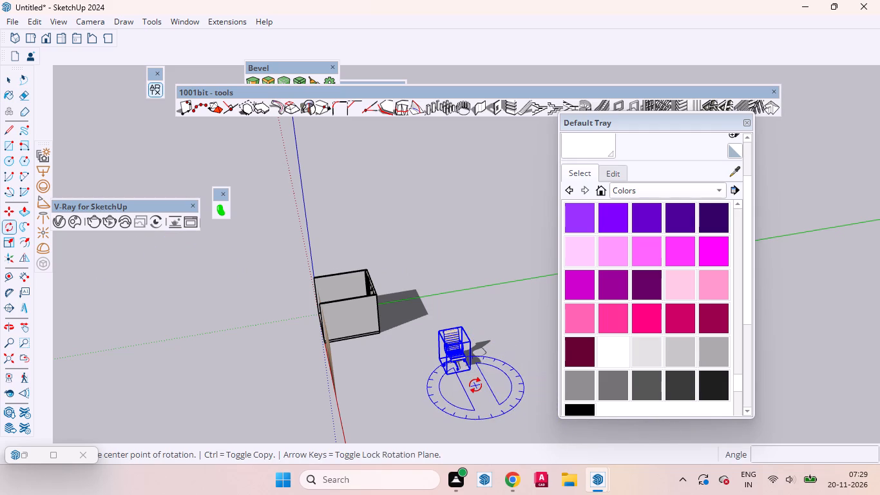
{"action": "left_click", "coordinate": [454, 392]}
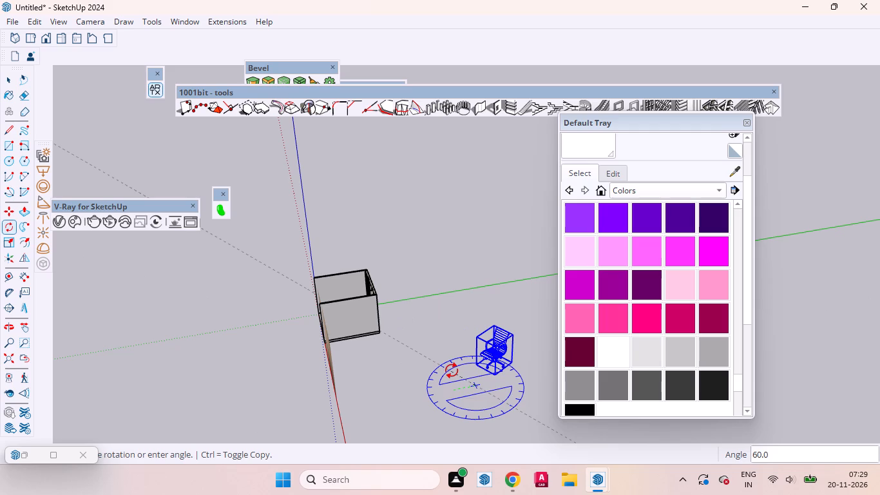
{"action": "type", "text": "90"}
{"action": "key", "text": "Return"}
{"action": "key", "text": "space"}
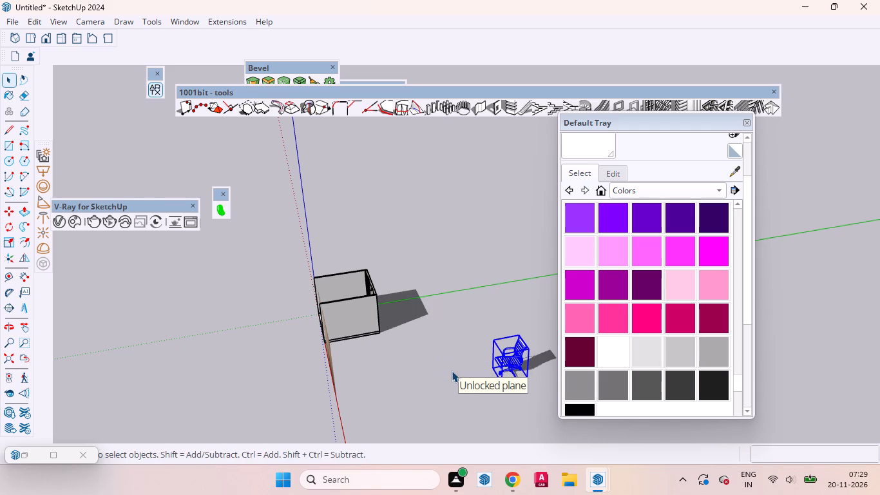
Examine the cream chair's shape and orientation from several angles, close up and relative to the room.
{"action": "scroll", "coordinate": [289, 354], "scroll_direction": "down", "scroll_amount": 3}
{"action": "middle_click_drag", "start_coordinate": [251, 369], "coordinate": [306, 400]}
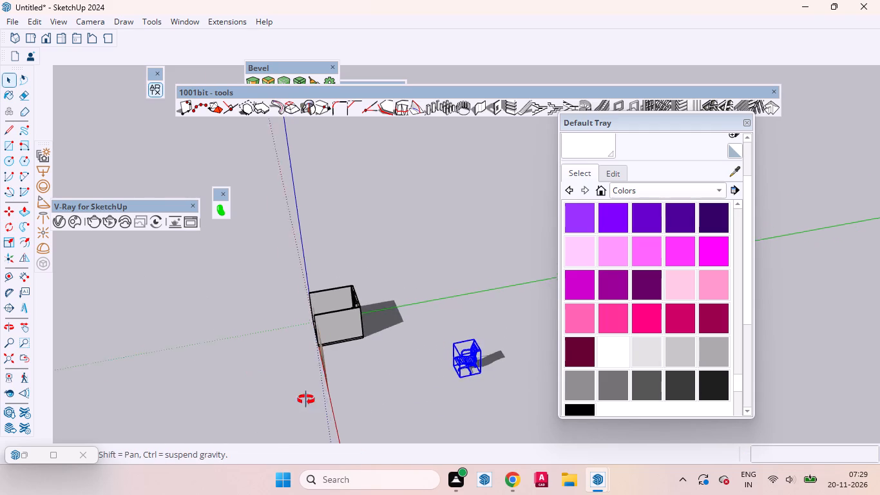
{"action": "middle_click_drag", "start_coordinate": [306, 400], "coordinate": [443, 412]}
{"action": "scroll", "coordinate": [314, 325], "scroll_direction": "down", "scroll_amount": 4}
{"action": "scroll", "coordinate": [497, 341], "scroll_direction": "up", "scroll_amount": 9}
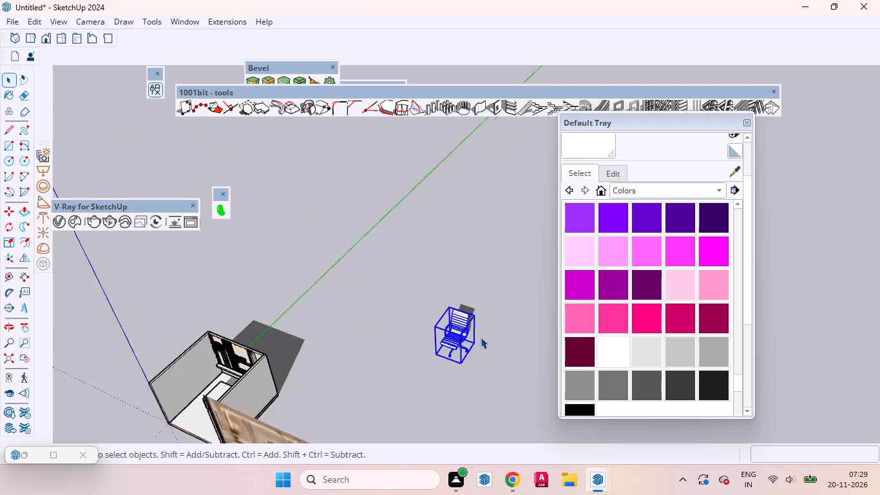
{"action": "scroll", "coordinate": [481, 337], "scroll_direction": "up", "scroll_amount": 15}
{"action": "middle_click_drag", "start_coordinate": [488, 298], "coordinate": [318, 242]}
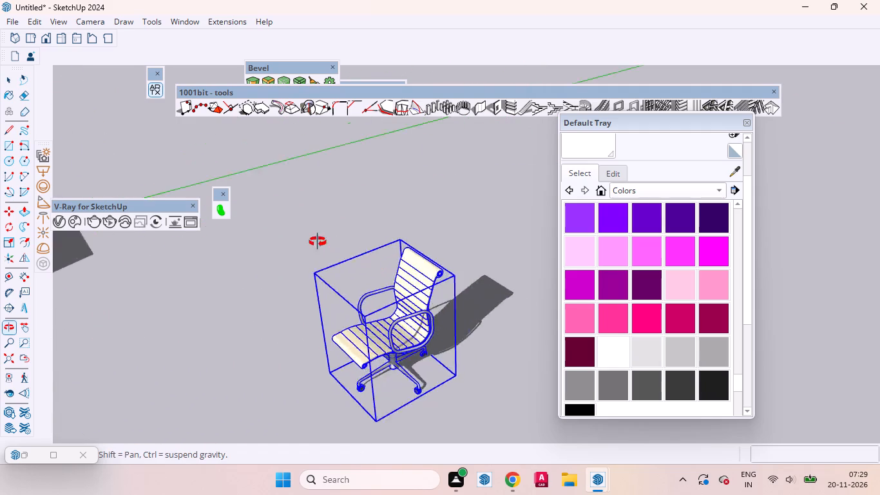
{"action": "middle_click_drag", "start_coordinate": [318, 242], "coordinate": [687, 327]}
{"action": "scroll", "coordinate": [254, 307], "scroll_direction": "down", "scroll_amount": 9}
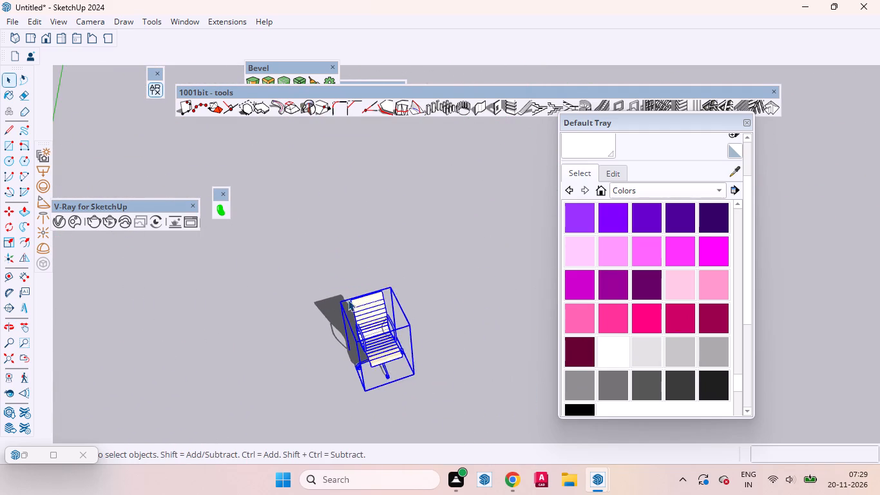
{"action": "scroll", "coordinate": [348, 300], "scroll_direction": "down", "scroll_amount": 1}
{"action": "middle_click_drag", "start_coordinate": [354, 371], "coordinate": [283, 274]}
{"action": "left_click", "coordinate": [422, 335]}
{"action": "scroll", "coordinate": [338, 342], "scroll_direction": "up", "scroll_amount": 4}
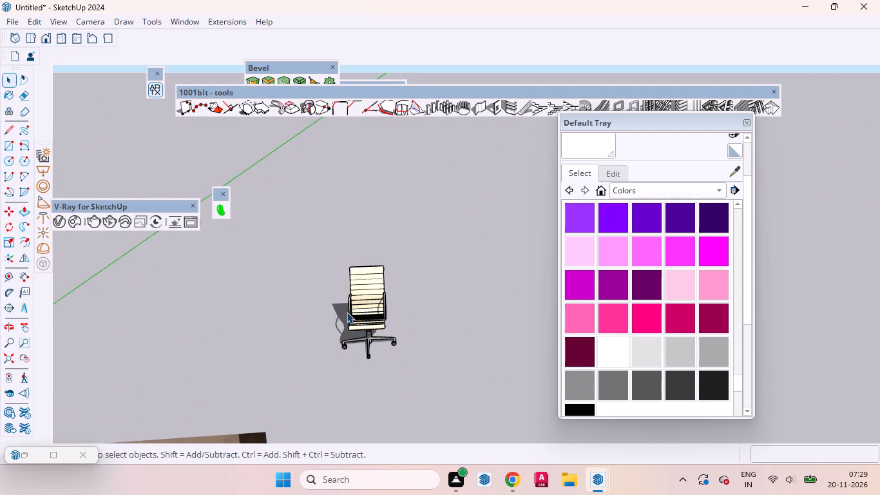
{"action": "scroll", "coordinate": [347, 312], "scroll_direction": "up", "scroll_amount": 17}
{"action": "middle_click_drag", "start_coordinate": [360, 336], "coordinate": [598, 358]}
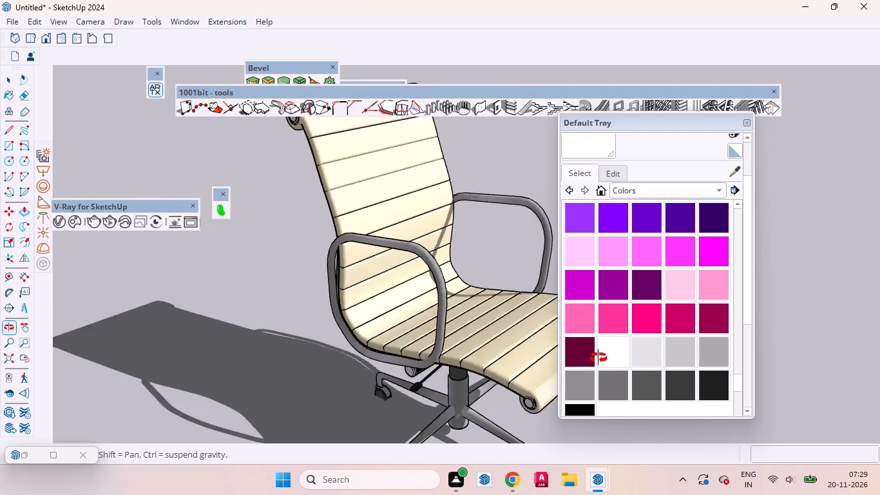
{"action": "middle_click_drag", "start_coordinate": [598, 358], "coordinate": [373, 352]}
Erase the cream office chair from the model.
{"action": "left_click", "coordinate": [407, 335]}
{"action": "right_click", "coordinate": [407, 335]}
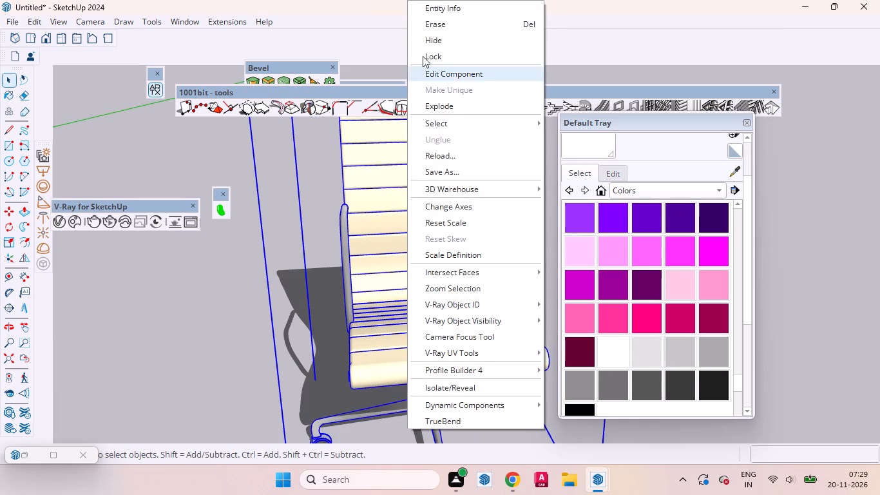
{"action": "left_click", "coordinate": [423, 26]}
Load the Office Chair Live Component by SketchUp Content Library from 3D Warehouse and place it on the open ground.
{"action": "left_click", "coordinate": [175, 20]}
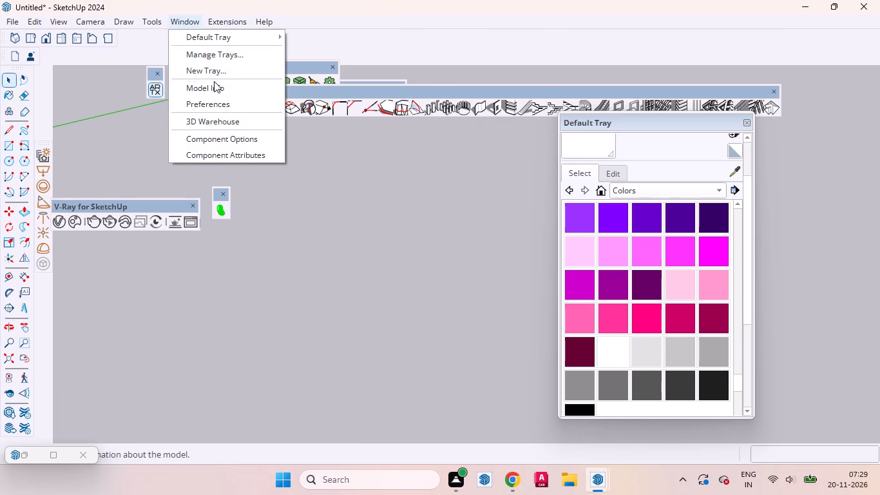
{"action": "left_click", "coordinate": [228, 124]}
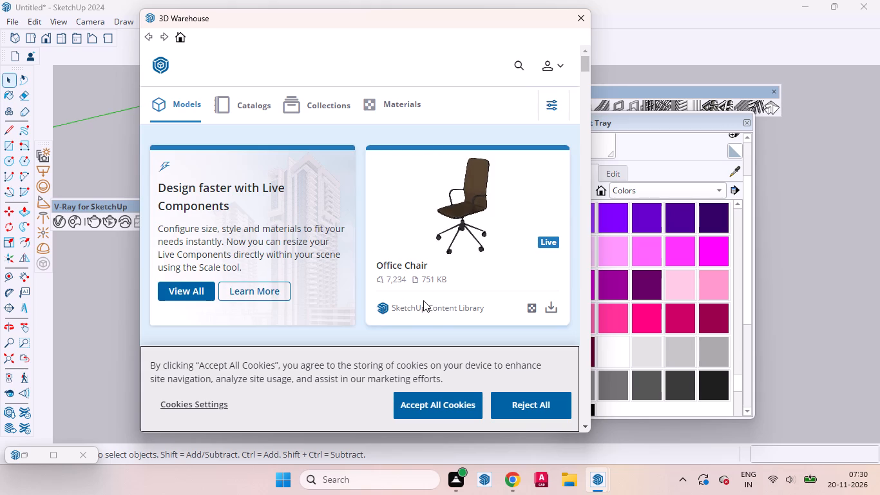
{"action": "left_click", "coordinate": [548, 302]}
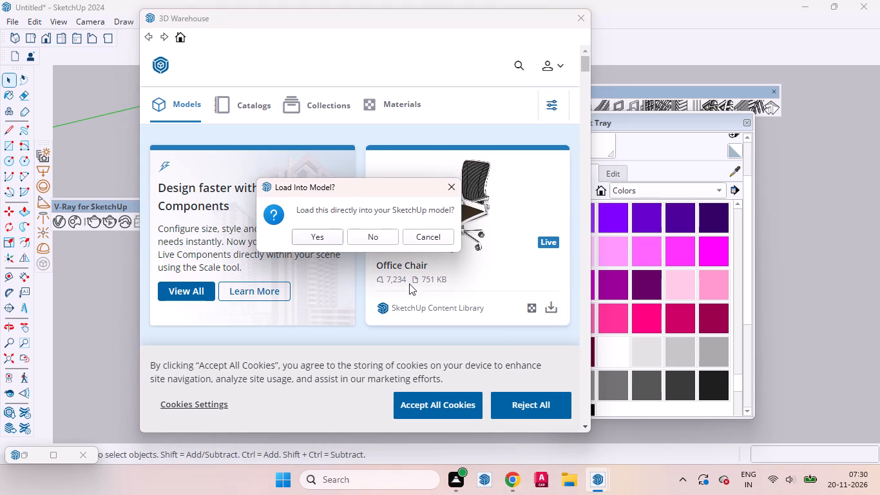
{"action": "left_click", "coordinate": [326, 240]}
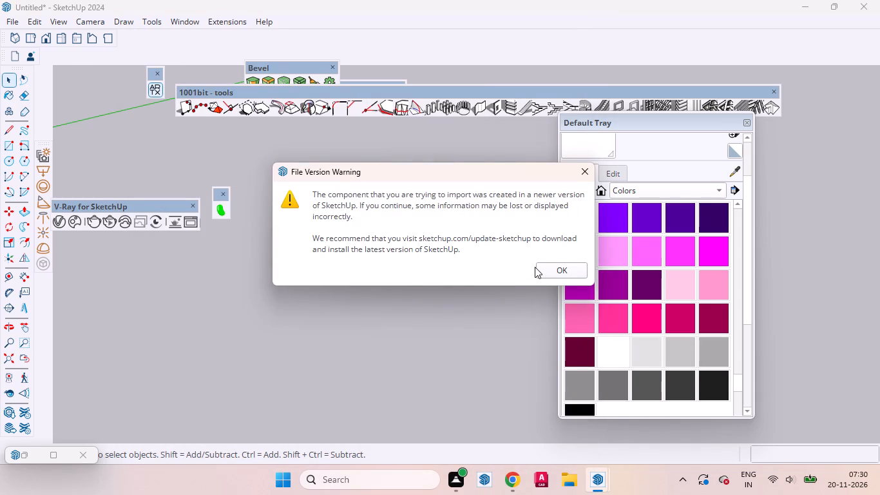
{"action": "left_click", "coordinate": [535, 267]}
{"action": "left_click", "coordinate": [575, 269]}
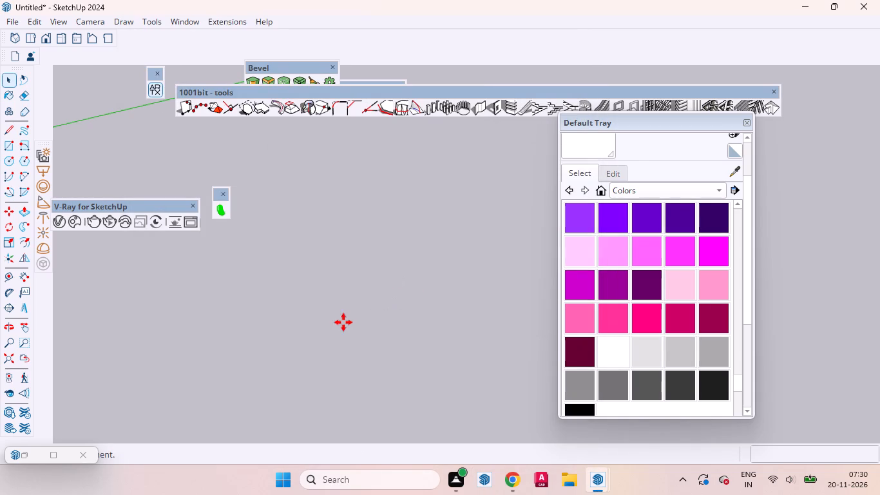
{"action": "scroll", "coordinate": [325, 336], "scroll_direction": "down", "scroll_amount": 2}
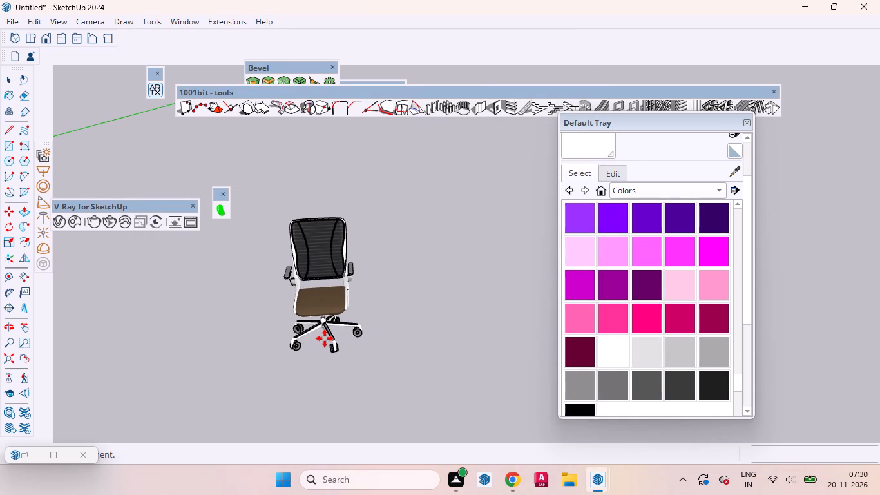
{"action": "left_click", "coordinate": [325, 338]}
Examine the placed office chair's backrest, seat, armrests and base from several angles and distances.
{"action": "scroll", "coordinate": [368, 311], "scroll_direction": "up", "scroll_amount": 5}
{"action": "middle_click_drag", "start_coordinate": [296, 327], "coordinate": [376, 335]}
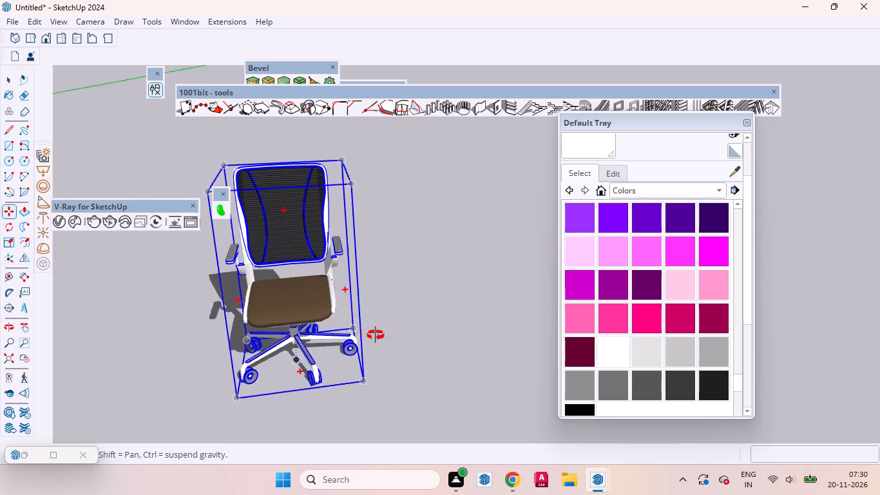
{"action": "middle_click_drag", "start_coordinate": [376, 335], "coordinate": [556, 289]}
{"action": "scroll", "coordinate": [457, 314], "scroll_direction": "up", "scroll_amount": 2}
{"action": "middle_click_drag", "start_coordinate": [457, 333], "coordinate": [408, 364]}
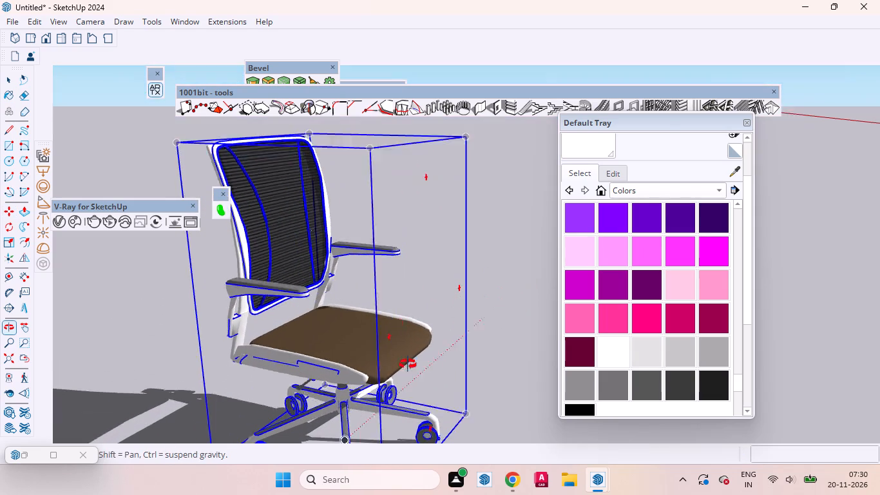
{"action": "middle_click_drag", "start_coordinate": [408, 364], "coordinate": [112, 345]}
{"action": "scroll", "coordinate": [293, 309], "scroll_direction": "up", "scroll_amount": 3}
{"action": "scroll", "coordinate": [285, 342], "scroll_direction": "down", "scroll_amount": 7}
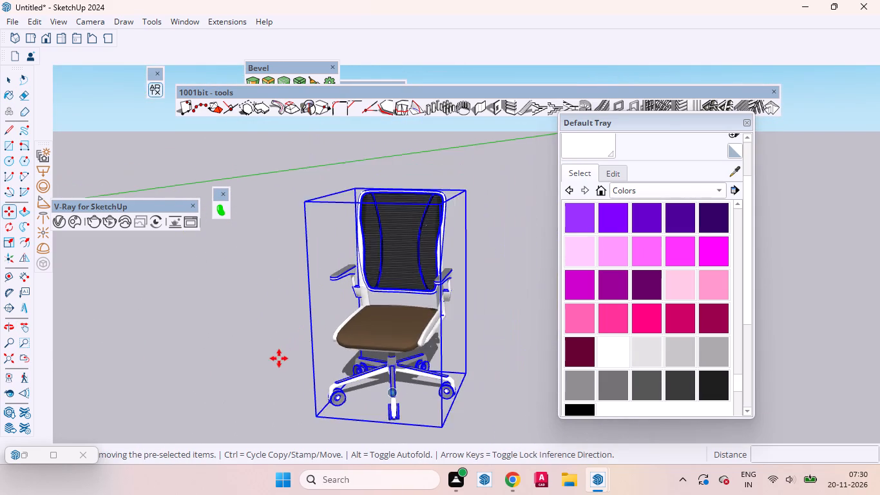
{"action": "scroll", "coordinate": [279, 358], "scroll_direction": "down", "scroll_amount": 1}
{"action": "middle_click_drag", "start_coordinate": [397, 330], "coordinate": [560, 372]}
{"action": "scroll", "coordinate": [245, 269], "scroll_direction": "up", "scroll_amount": 8}
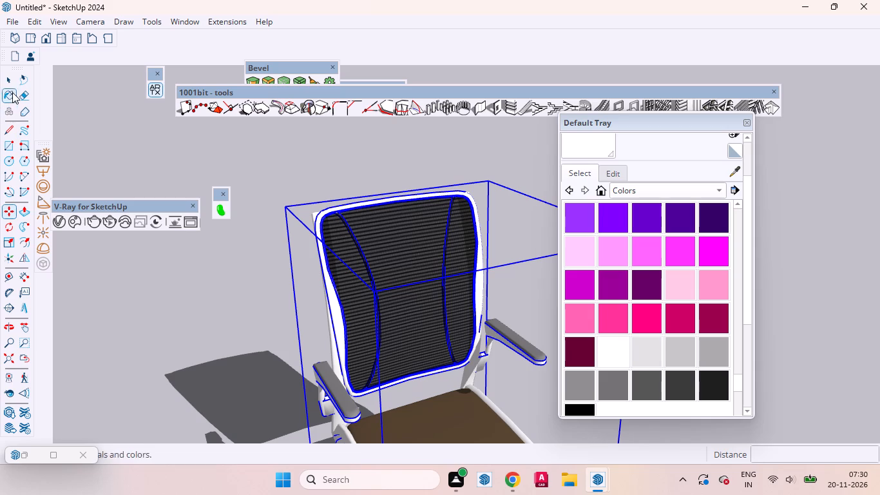
{"action": "left_click", "coordinate": [12, 83]}
{"action": "left_click", "coordinate": [105, 257]}
{"action": "scroll", "coordinate": [269, 288], "scroll_direction": "down", "scroll_amount": 6}
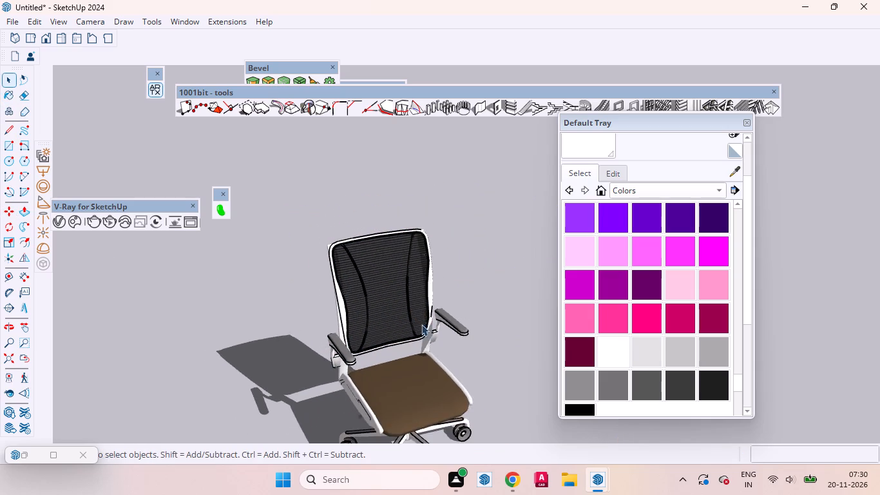
{"action": "middle_click_drag", "start_coordinate": [423, 340], "coordinate": [459, 291]}
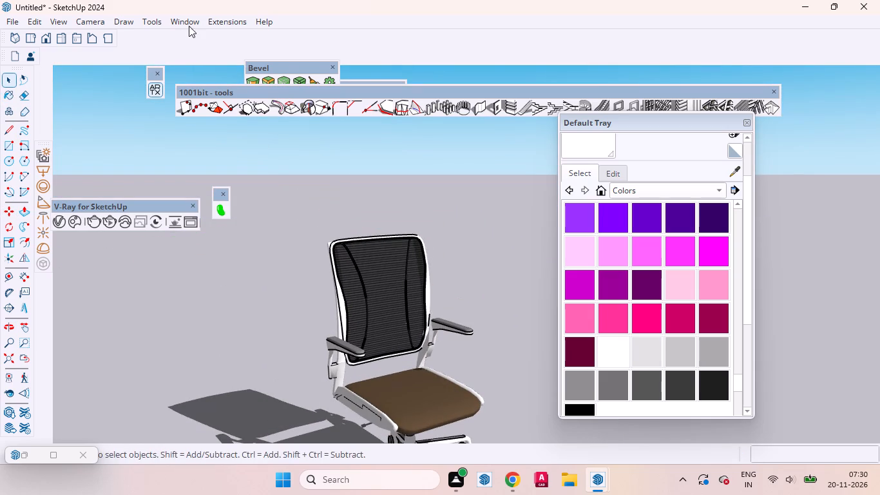
Open the 3D Warehouse model library again.
{"action": "left_click", "coordinate": [189, 15]}
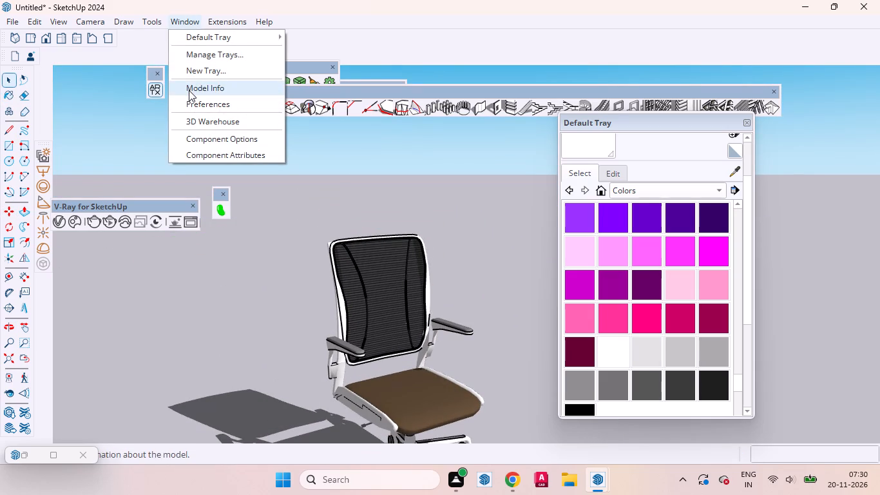
{"action": "left_click", "coordinate": [233, 114]}
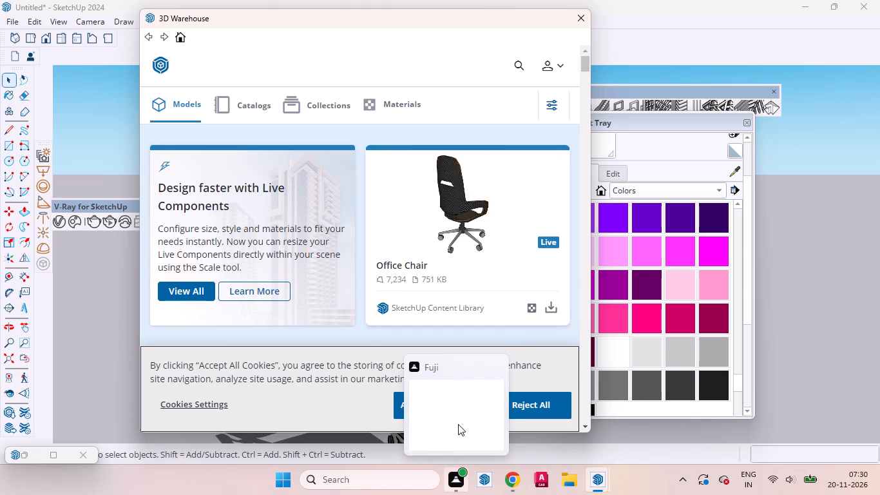
{"action": "left_click", "coordinate": [458, 424]}
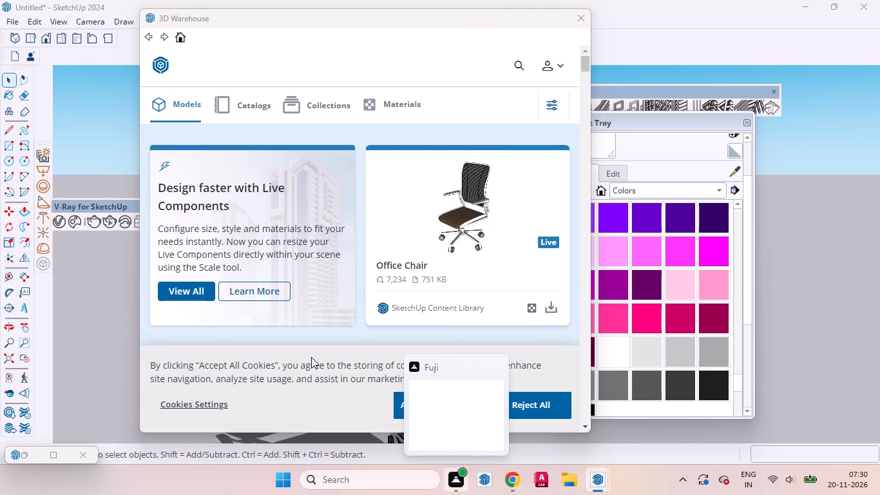
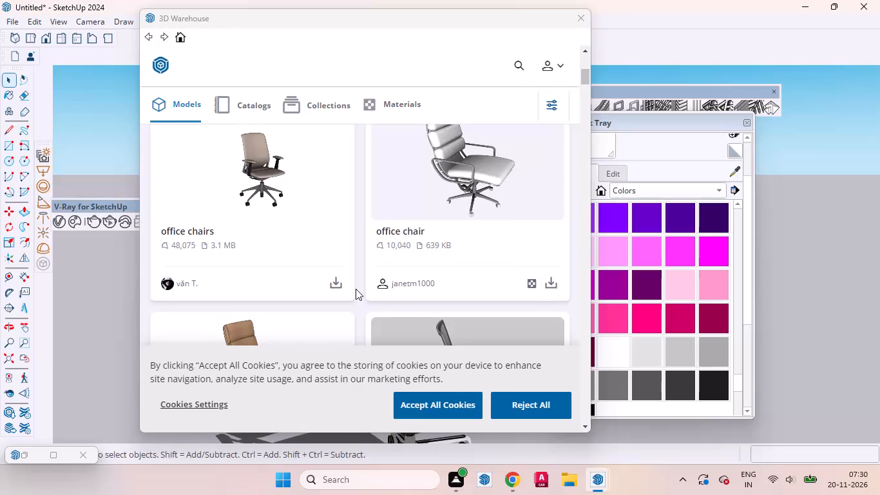
Load the tan leather "chairs office" model (4.8 MB) from 3D Warehouse directly into the office model.
{"action": "scroll", "coordinate": [356, 289], "scroll_direction": "down", "scroll_amount": 2}
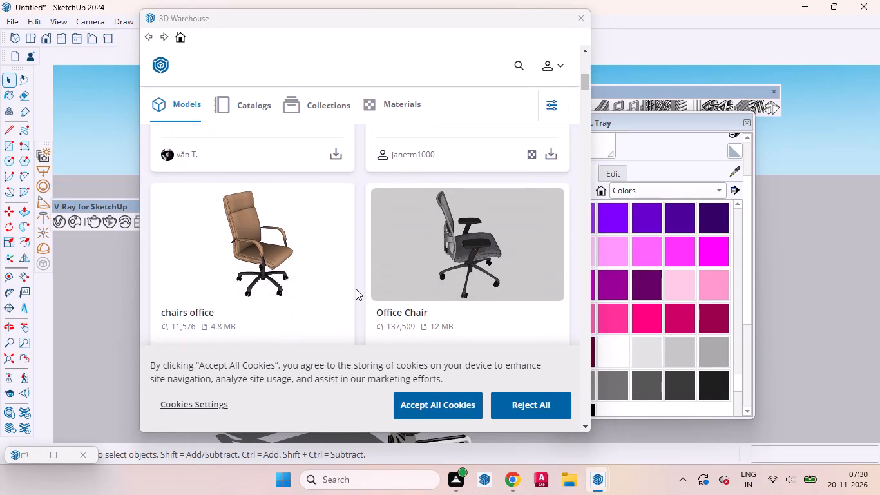
{"action": "scroll", "coordinate": [356, 289], "scroll_direction": "down", "scroll_amount": 1}
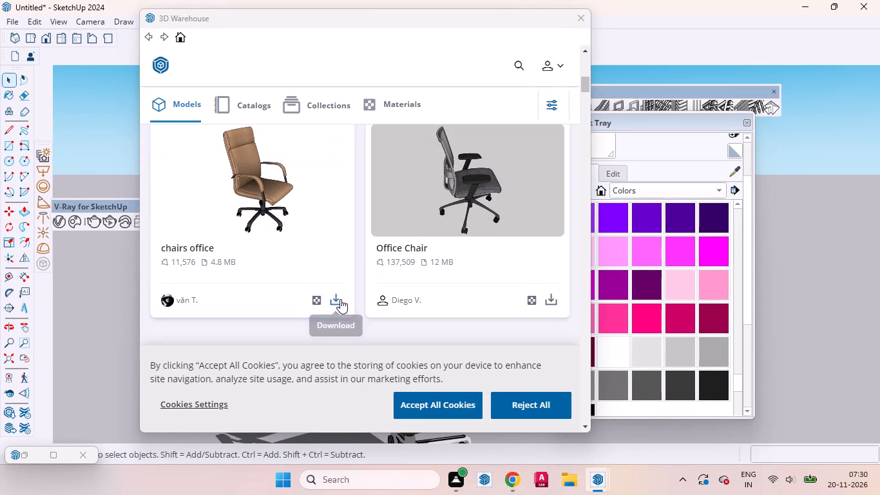
{"action": "left_click", "coordinate": [340, 299]}
{"action": "left_click", "coordinate": [313, 237]}
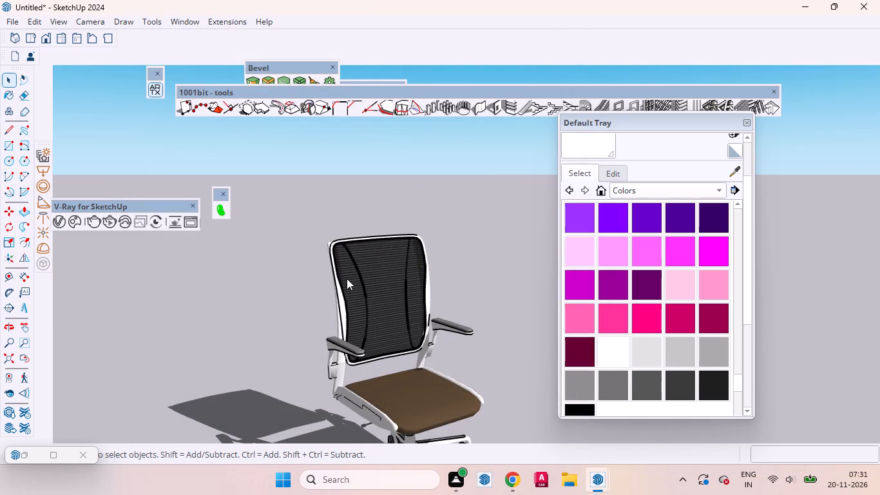
Place the tan office chair on the room floor in front of the oak and white desk.
{"action": "scroll", "coordinate": [354, 320], "scroll_direction": "down", "scroll_amount": 2}
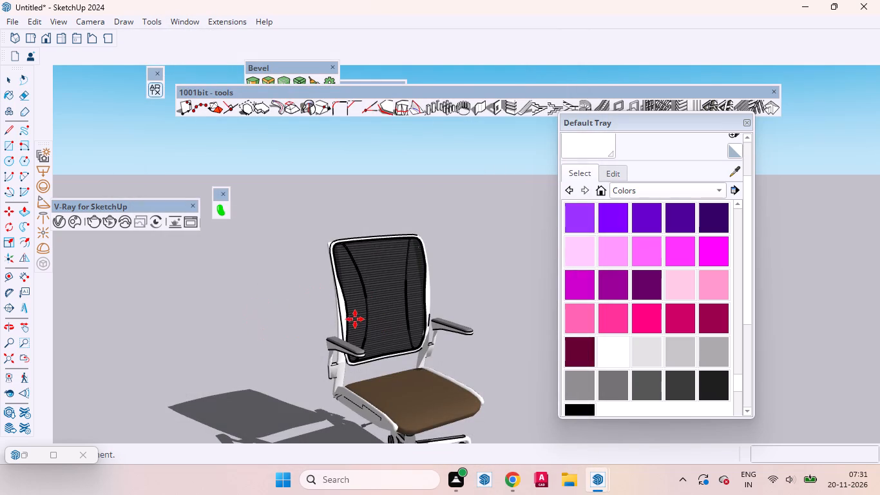
{"action": "scroll", "coordinate": [355, 319], "scroll_direction": "down", "scroll_amount": 4}
{"action": "scroll", "coordinate": [262, 347], "scroll_direction": "down", "scroll_amount": 9}
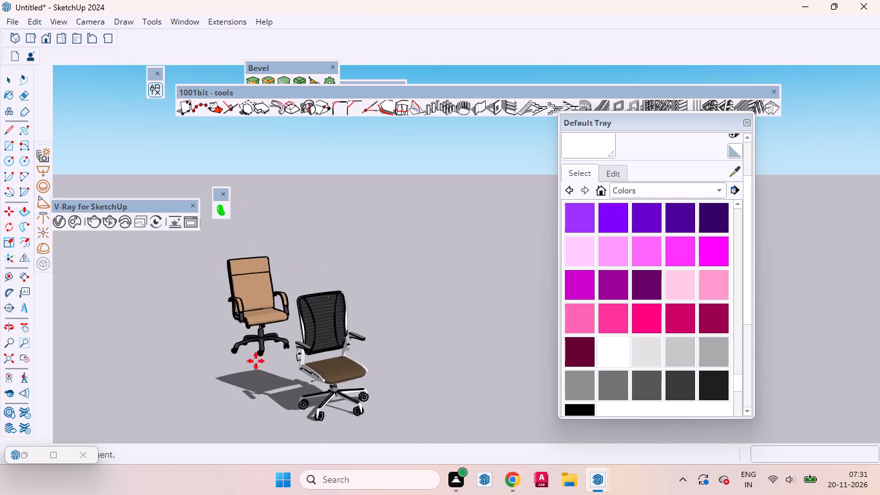
{"action": "scroll", "coordinate": [225, 385], "scroll_direction": "up", "scroll_amount": 10}
{"action": "scroll", "coordinate": [434, 364], "scroll_direction": "down", "scroll_amount": 10}
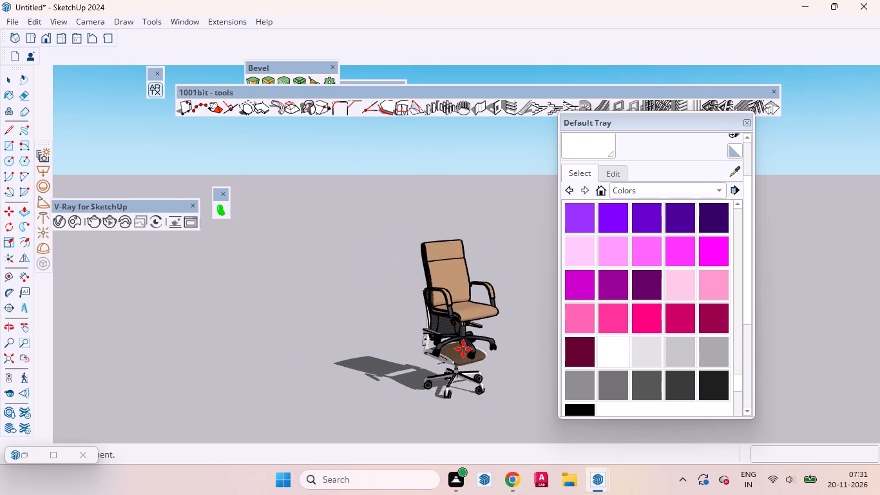
{"action": "scroll", "coordinate": [463, 349], "scroll_direction": "down", "scroll_amount": 19}
{"action": "scroll", "coordinate": [498, 447], "scroll_direction": "up", "scroll_amount": 2}
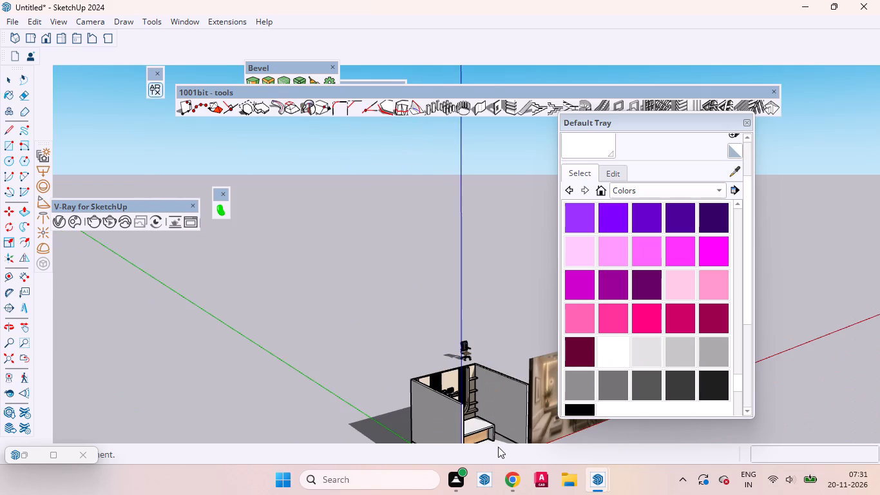
{"action": "scroll", "coordinate": [498, 447], "scroll_direction": "up", "scroll_amount": 15}
{"action": "middle_click_drag", "start_coordinate": [421, 421], "coordinate": [367, 494]}
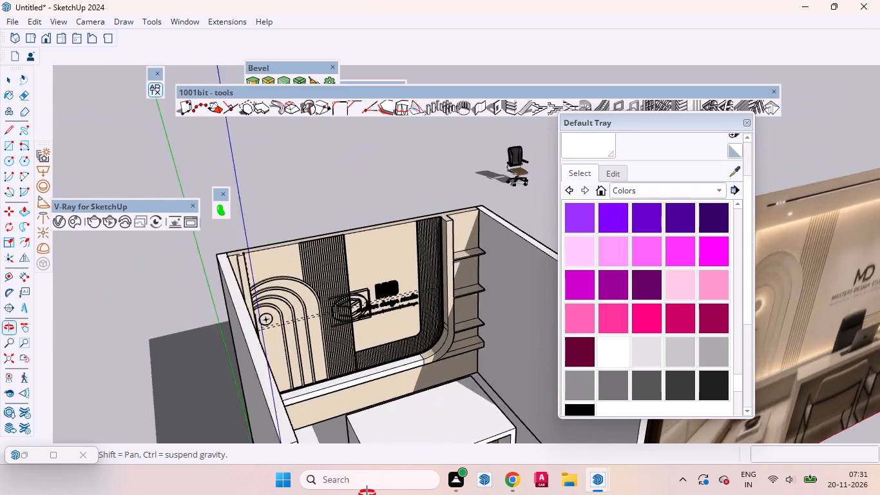
{"action": "middle_click_drag", "start_coordinate": [367, 494], "coordinate": [632, 456]}
{"action": "scroll", "coordinate": [384, 282], "scroll_direction": "down", "scroll_amount": 5}
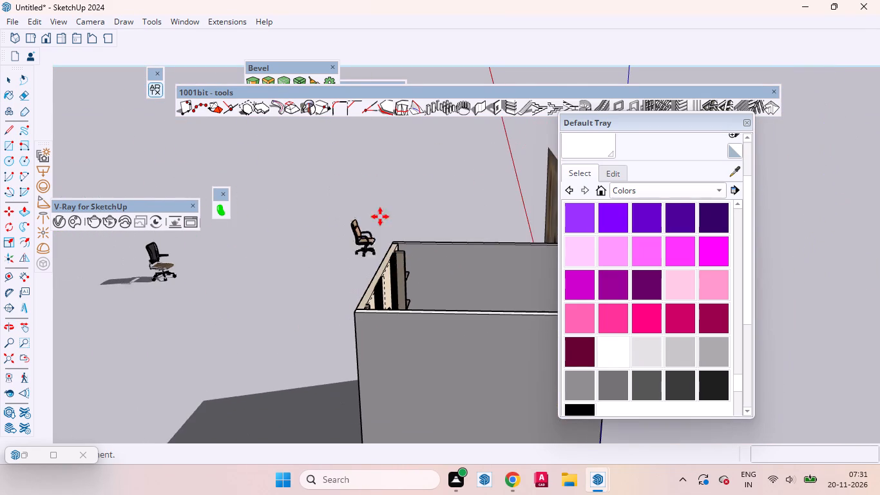
{"action": "scroll", "coordinate": [412, 229], "scroll_direction": "down", "scroll_amount": 4}
{"action": "middle_click_drag", "start_coordinate": [463, 237], "coordinate": [203, 319]}
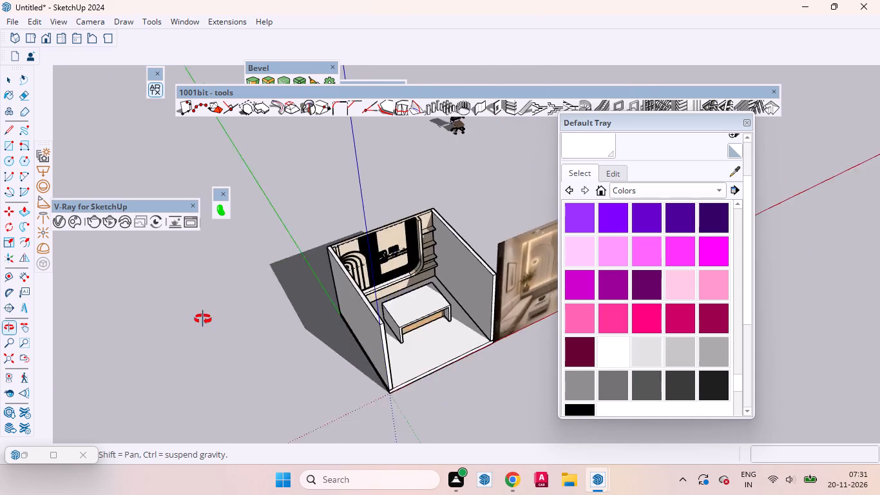
{"action": "middle_click_drag", "start_coordinate": [203, 319], "coordinate": [141, 289]}
{"action": "scroll", "coordinate": [528, 255], "scroll_direction": "up", "scroll_amount": 16}
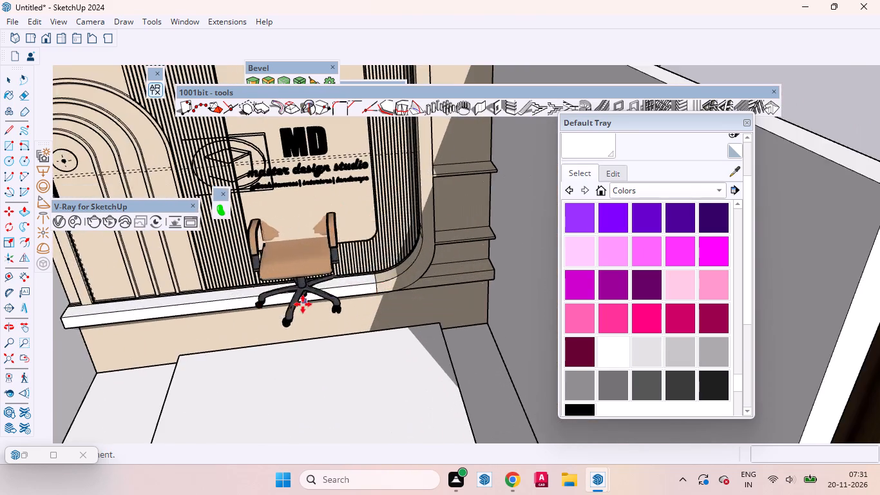
{"action": "scroll", "coordinate": [303, 304], "scroll_direction": "up", "scroll_amount": 1}
{"action": "scroll", "coordinate": [417, 229], "scroll_direction": "down", "scroll_amount": 9}
{"action": "middle_click_drag", "start_coordinate": [390, 306], "coordinate": [371, 187]}
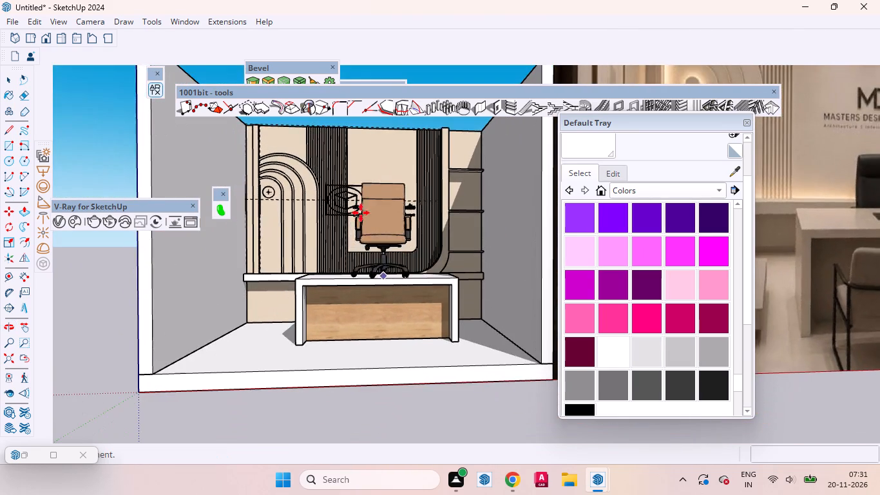
{"action": "scroll", "coordinate": [346, 294], "scroll_direction": "up", "scroll_amount": 3}
{"action": "scroll", "coordinate": [354, 364], "scroll_direction": "up", "scroll_amount": 3}
{"action": "scroll", "coordinate": [360, 376], "scroll_direction": "down", "scroll_amount": 2}
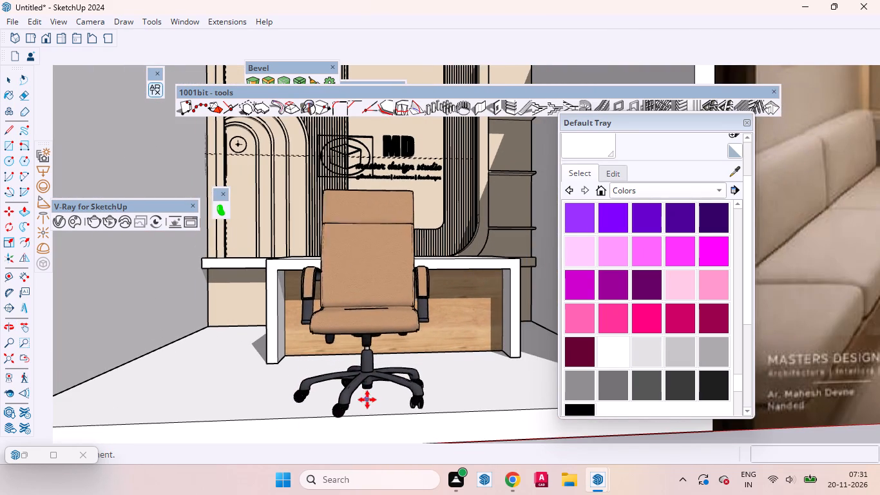
{"action": "left_click", "coordinate": [366, 392]}
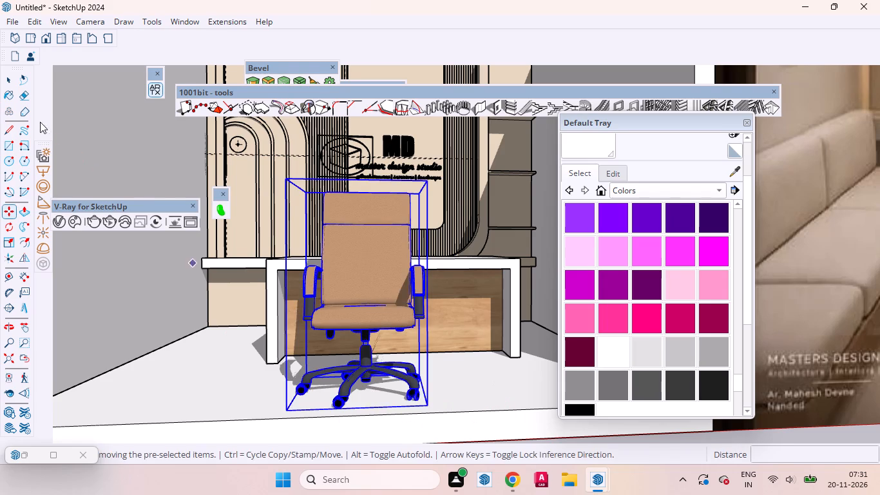
{"action": "left_click", "coordinate": [8, 83]}
Examine the placed chair, desk and feature wall against the reference image from the front and from above.
{"action": "scroll", "coordinate": [388, 201], "scroll_direction": "down", "scroll_amount": 7}
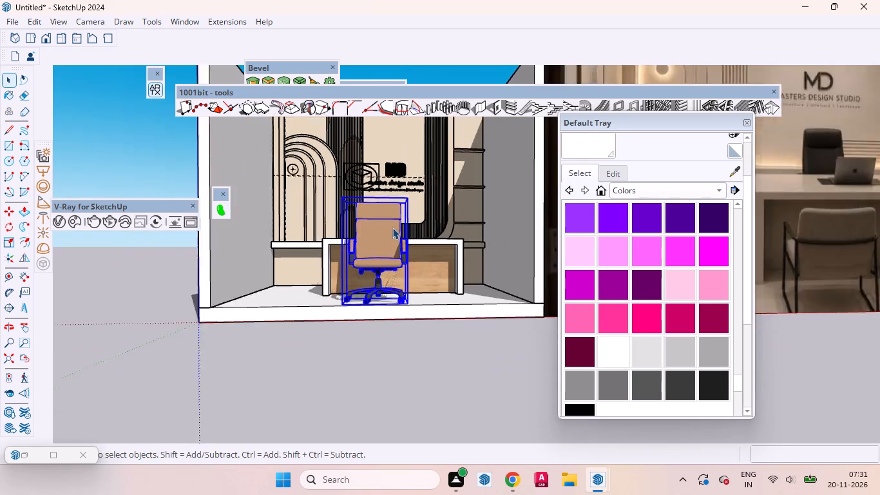
{"action": "scroll", "coordinate": [392, 228], "scroll_direction": "down", "scroll_amount": 5}
{"action": "left_click", "coordinate": [447, 333]}
{"action": "middle_click_drag", "start_coordinate": [465, 286], "coordinate": [458, 391]}
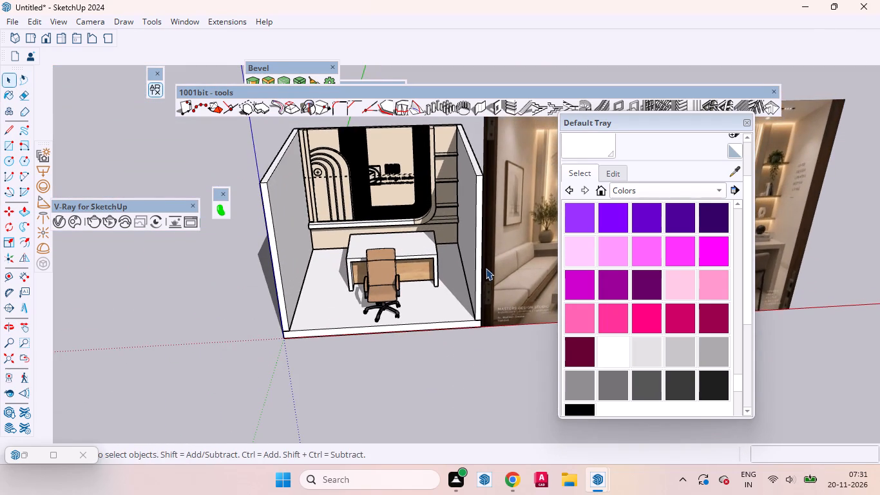
{"action": "left_click", "coordinate": [48, 44]}
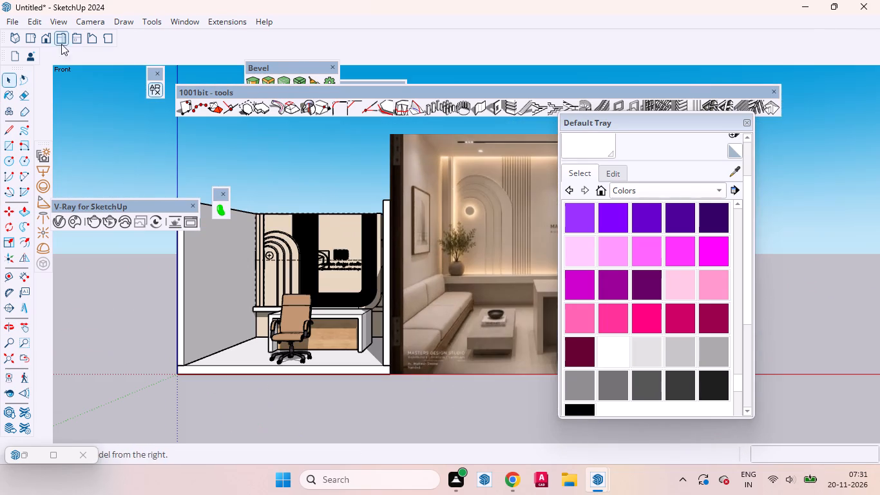
{"action": "scroll", "coordinate": [309, 334], "scroll_direction": "up", "scroll_amount": 10}
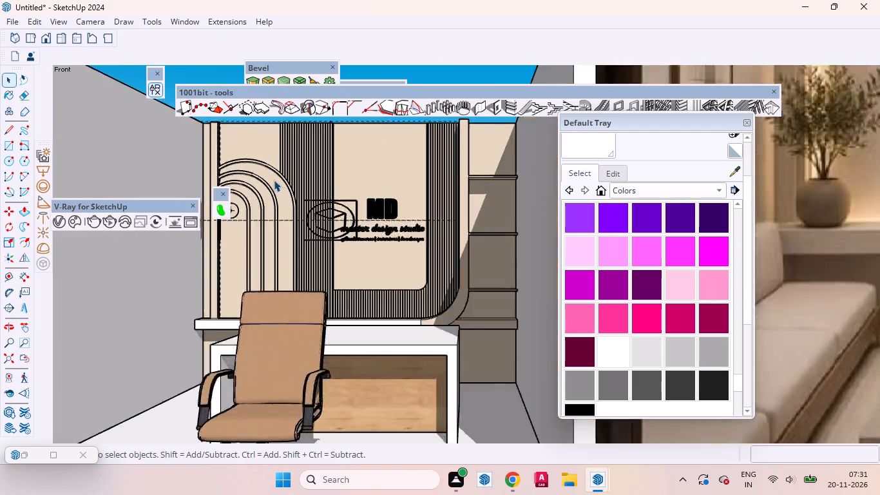
{"action": "scroll", "coordinate": [274, 180], "scroll_direction": "up", "scroll_amount": 5}
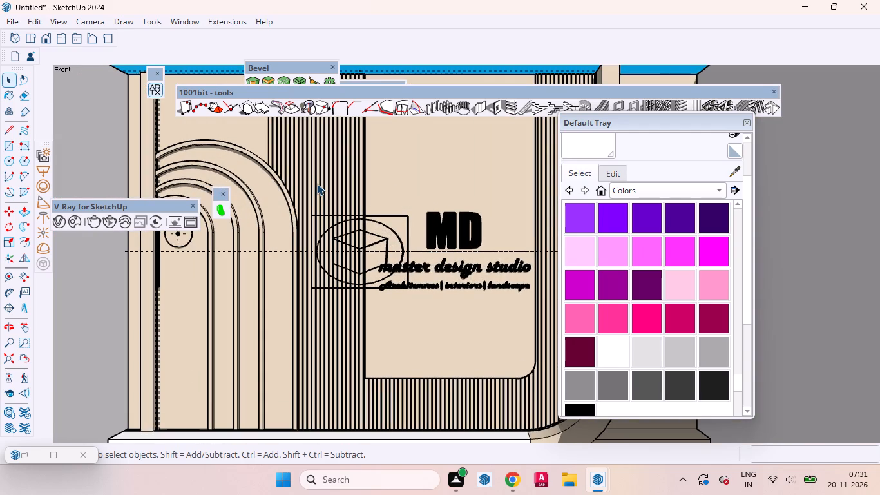
{"action": "scroll", "coordinate": [396, 287], "scroll_direction": "down", "scroll_amount": 4}
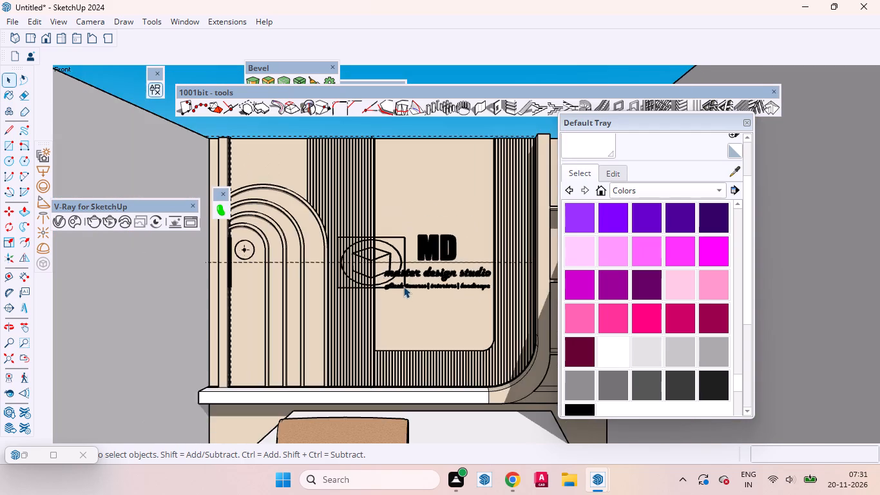
{"action": "scroll", "coordinate": [335, 244], "scroll_direction": "down", "scroll_amount": 9}
{"action": "middle_click_drag", "start_coordinate": [320, 300], "coordinate": [387, 408]}
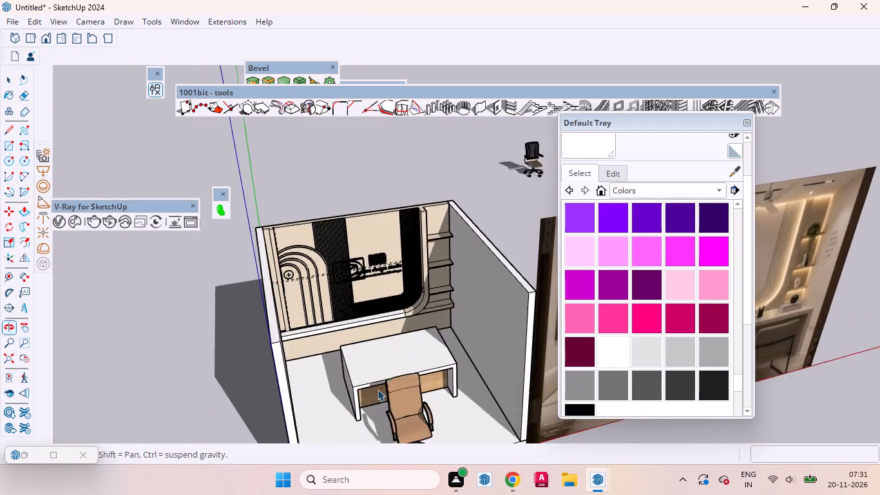
{"action": "scroll", "coordinate": [352, 325], "scroll_direction": "down", "scroll_amount": 2}
{"action": "scroll", "coordinate": [348, 325], "scroll_direction": "up", "scroll_amount": 1}
{"action": "scroll", "coordinate": [347, 325], "scroll_direction": "down", "scroll_amount": 9}
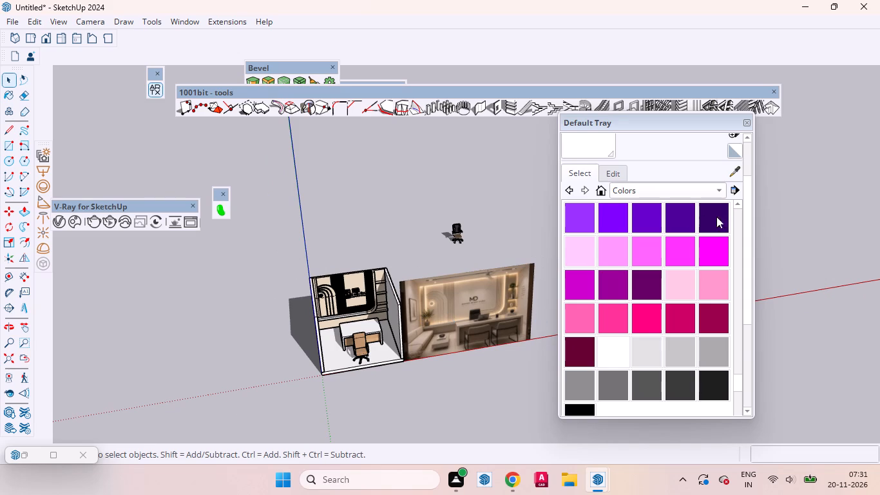
{"action": "left_click", "coordinate": [46, 41]}
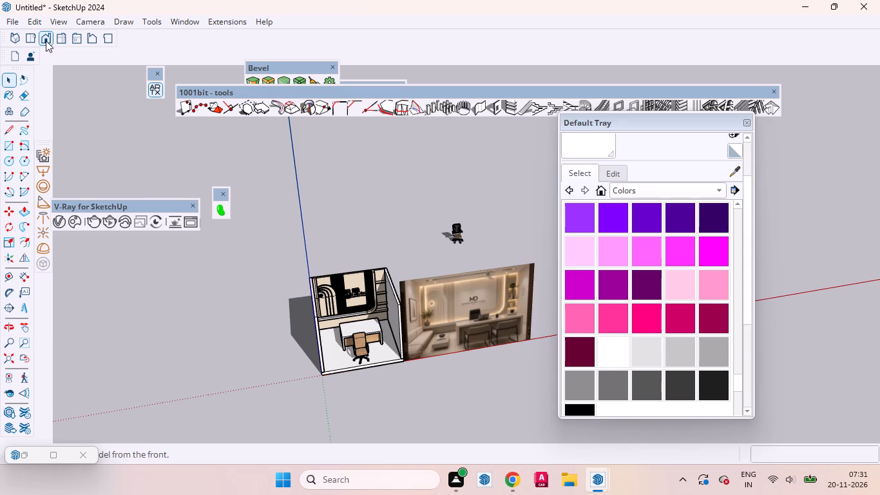
{"action": "scroll", "coordinate": [514, 192], "scroll_direction": "up", "scroll_amount": 7}
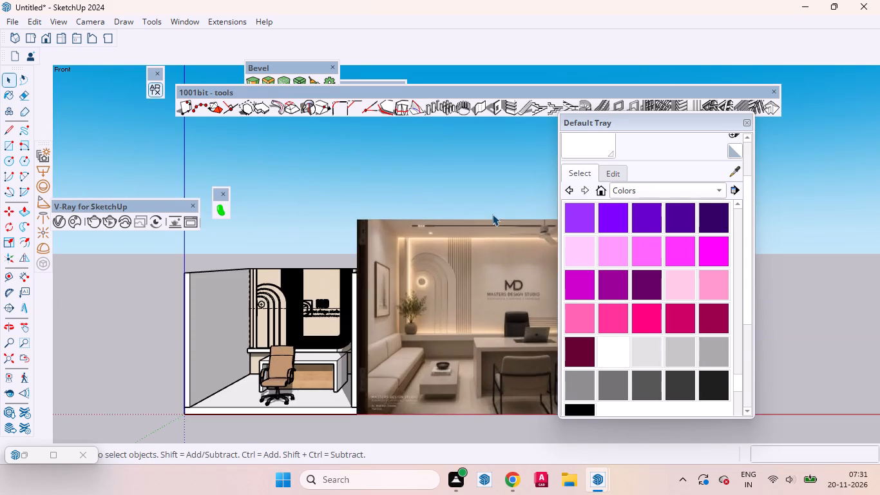
{"action": "scroll", "coordinate": [264, 353], "scroll_direction": "up", "scroll_amount": 7}
{"action": "scroll", "coordinate": [314, 308], "scroll_direction": "up", "scroll_amount": 1}
{"action": "scroll", "coordinate": [315, 308], "scroll_direction": "down", "scroll_amount": 3}
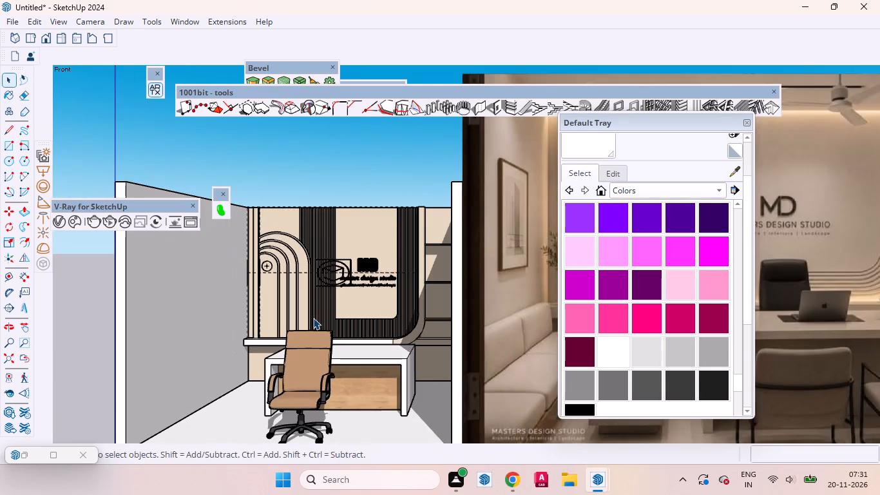
{"action": "middle_click_drag", "start_coordinate": [313, 318], "coordinate": [494, 432]}
{"action": "scroll", "coordinate": [399, 327], "scroll_direction": "down", "scroll_amount": 8}
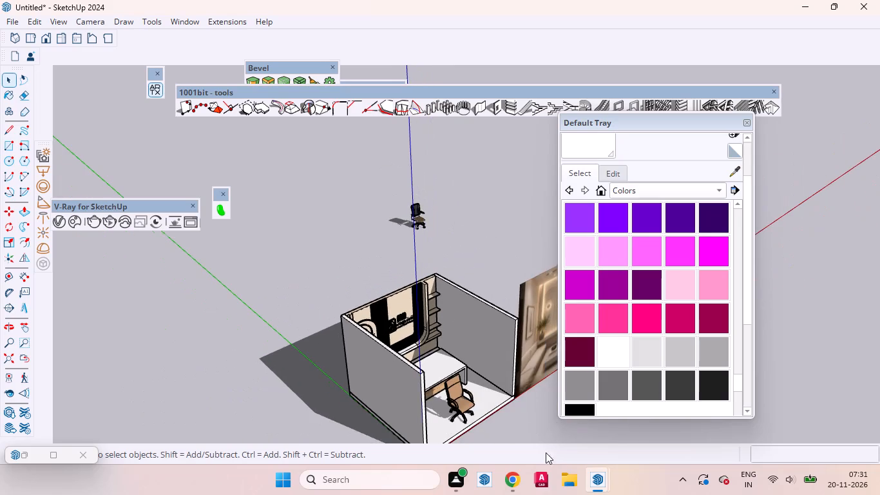
Move the tan chair about 7 inches across the floor, parallel to the desk's front, toward the side wall by the shelves.
{"action": "scroll", "coordinate": [531, 489], "scroll_direction": "up", "scroll_amount": 2}
{"action": "scroll", "coordinate": [432, 371], "scroll_direction": "up", "scroll_amount": 6}
{"action": "left_click", "coordinate": [464, 411]}
{"action": "scroll", "coordinate": [430, 345], "scroll_direction": "down", "scroll_amount": 2}
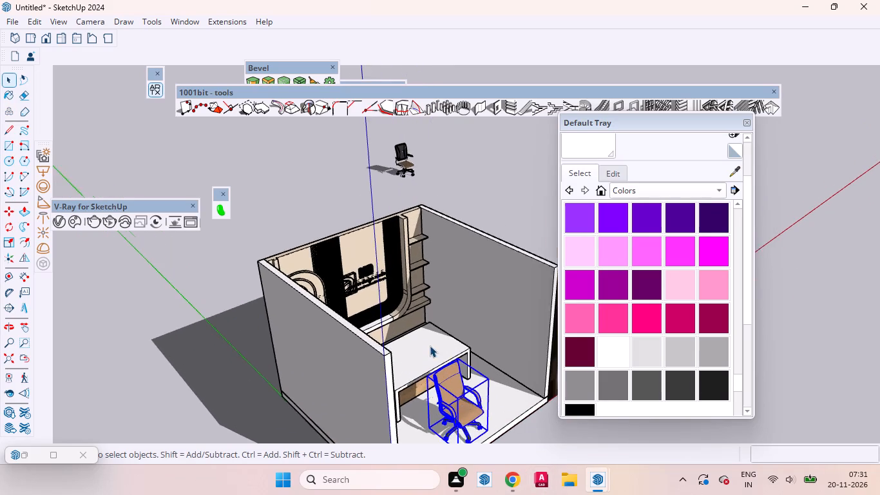
{"action": "scroll", "coordinate": [452, 393], "scroll_direction": "down", "scroll_amount": 5}
{"action": "middle_click_drag", "start_coordinate": [348, 460], "coordinate": [332, 440]}
{"action": "scroll", "coordinate": [466, 369], "scroll_direction": "up", "scroll_amount": 6}
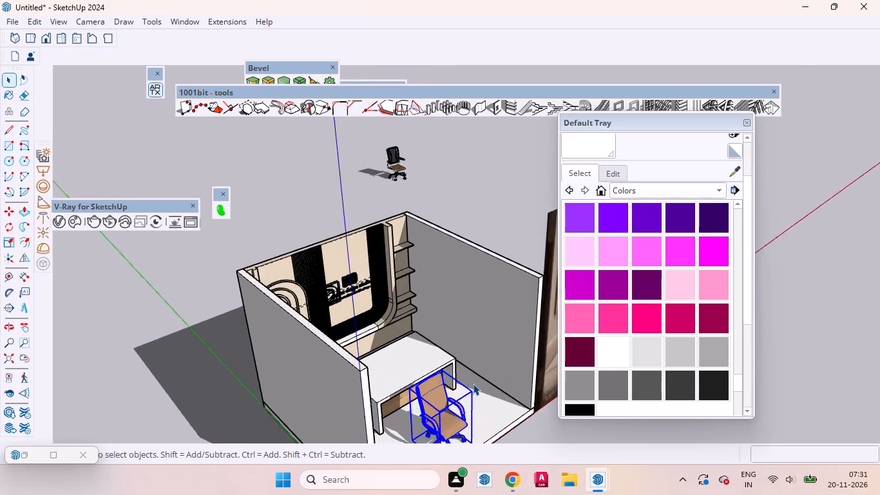
{"action": "scroll", "coordinate": [477, 377], "scroll_direction": "up", "scroll_amount": 2}
{"action": "scroll", "coordinate": [396, 324], "scroll_direction": "down", "scroll_amount": 5}
{"action": "scroll", "coordinate": [380, 316], "scroll_direction": "up", "scroll_amount": 1}
{"action": "scroll", "coordinate": [381, 318], "scroll_direction": "down", "scroll_amount": 1}
{"action": "middle_click_drag", "start_coordinate": [388, 358], "coordinate": [518, 494]}
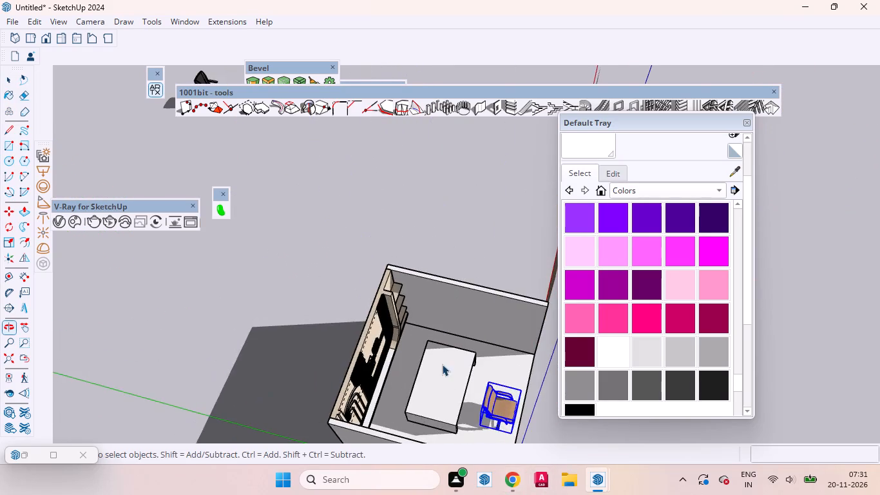
{"action": "scroll", "coordinate": [433, 349], "scroll_direction": "down", "scroll_amount": 7}
{"action": "middle_click_drag", "start_coordinate": [428, 370], "coordinate": [468, 423]}
{"action": "scroll", "coordinate": [481, 366], "scroll_direction": "up", "scroll_amount": 6}
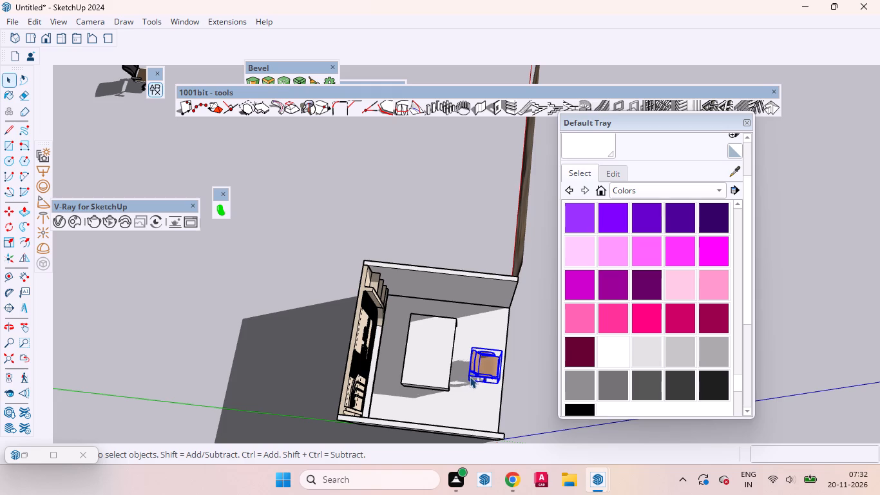
{"action": "key", "text": "m"}
{"action": "scroll", "coordinate": [482, 396], "scroll_direction": "up", "scroll_amount": 3}
{"action": "left_click", "coordinate": [483, 396]}
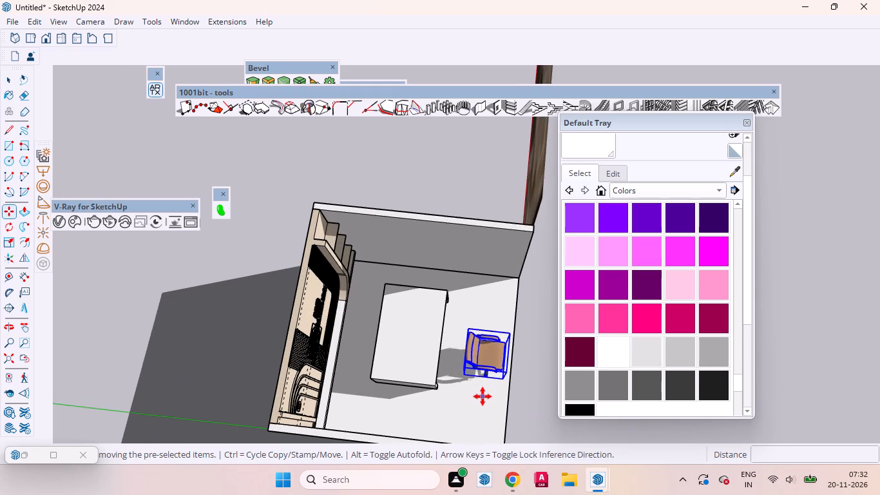
{"action": "left_click", "coordinate": [484, 387]}
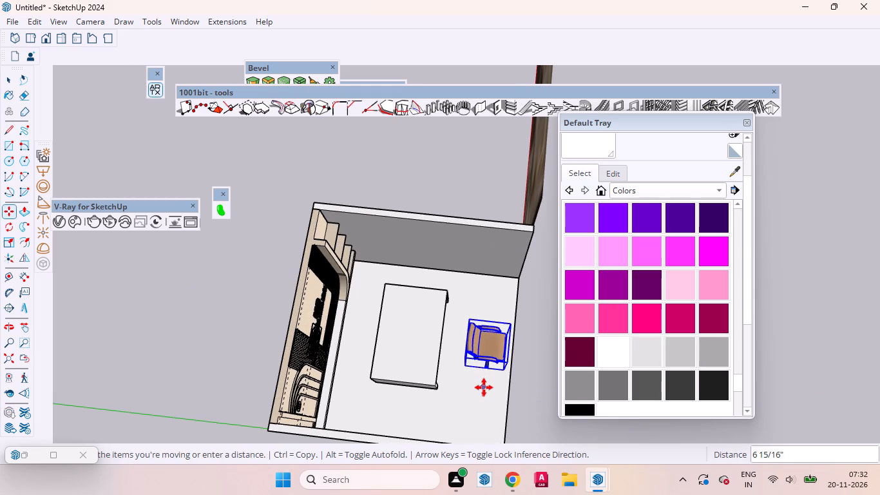
Move the tan chair along the green axis past the desk, placing it between the desk and the feature wall.
{"action": "left_click", "coordinate": [482, 405]}
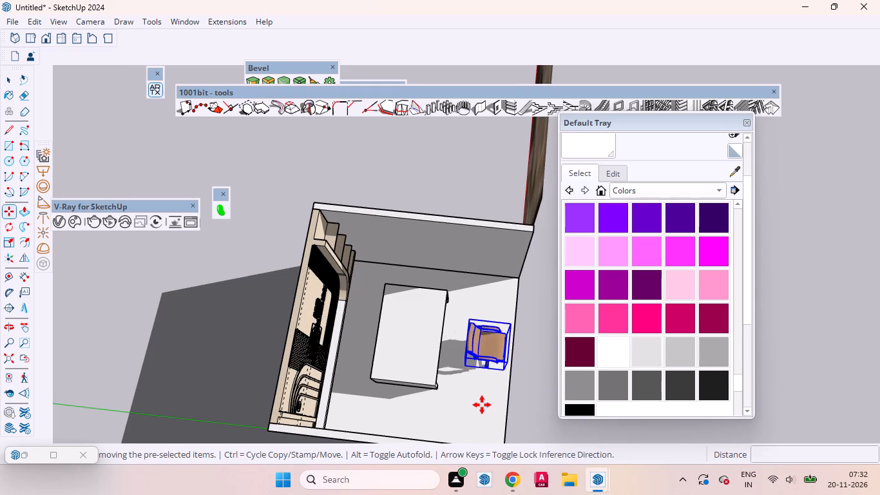
{"action": "left_click", "coordinate": [483, 403]}
{"action": "left_click_drag", "start_coordinate": [484, 393], "coordinate": [490, 390]}
{"action": "key", "text": "space"}
{"action": "key", "text": "m"}
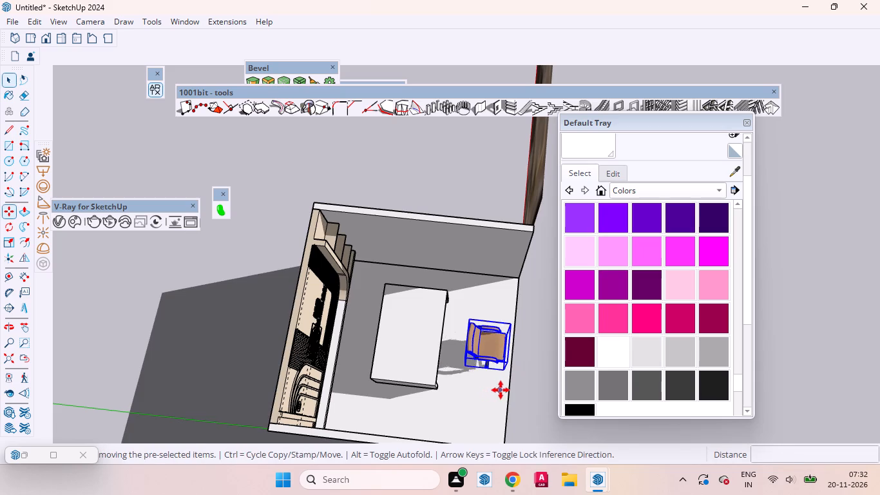
{"action": "left_click", "coordinate": [501, 390]}
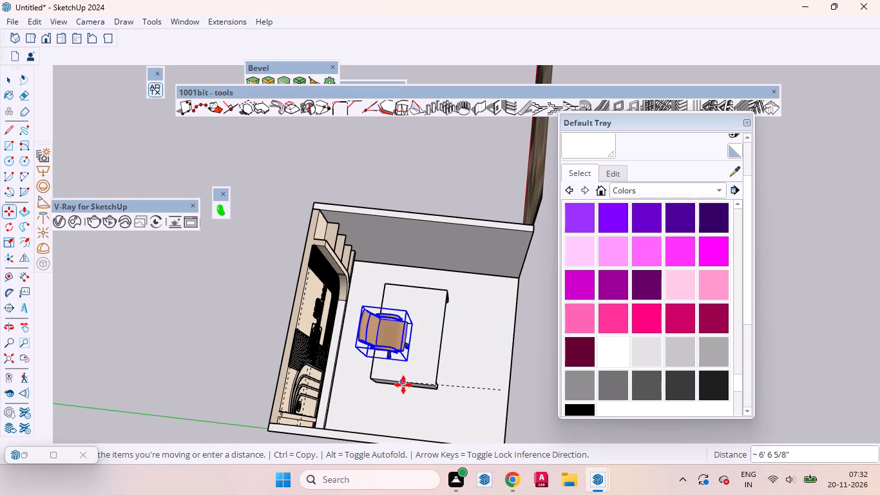
{"action": "key", "text": "Left"}
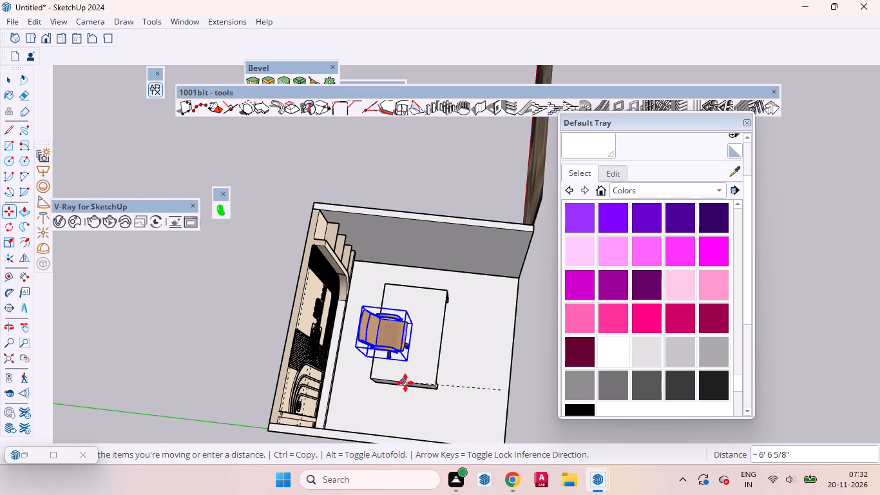
{"action": "left_click", "coordinate": [398, 383]}
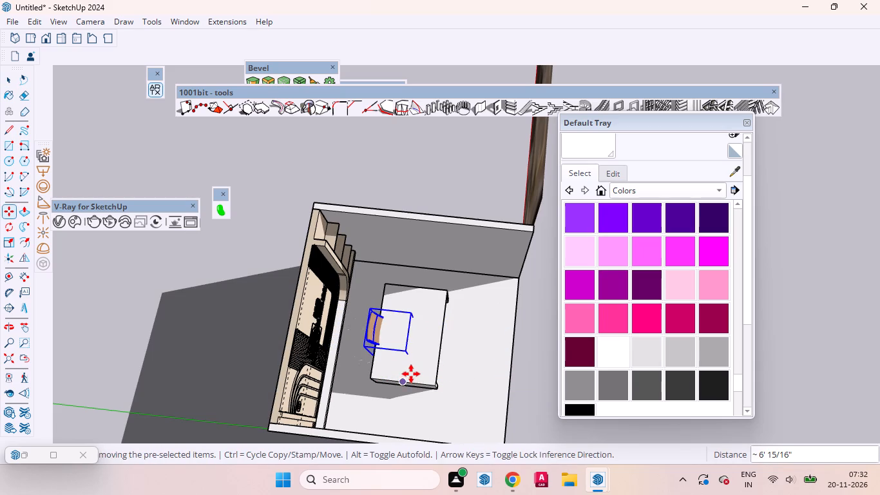
{"action": "left_click", "coordinate": [419, 365]}
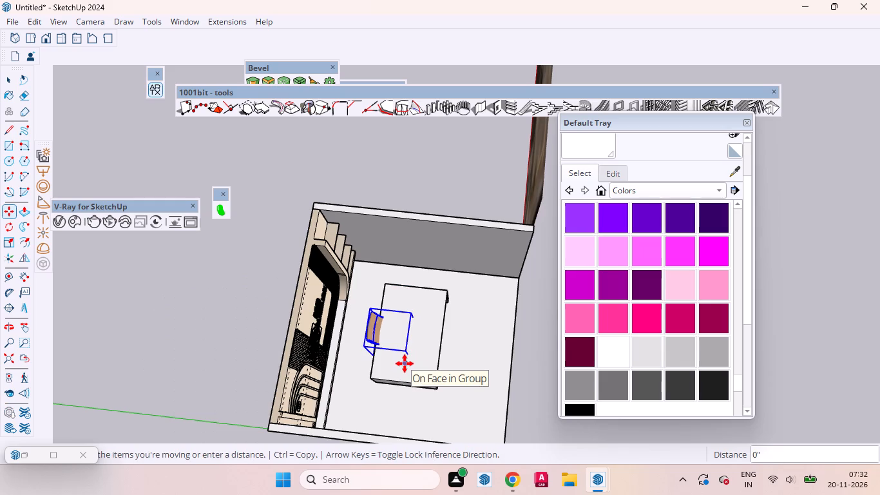
{"action": "key", "text": "Left"}
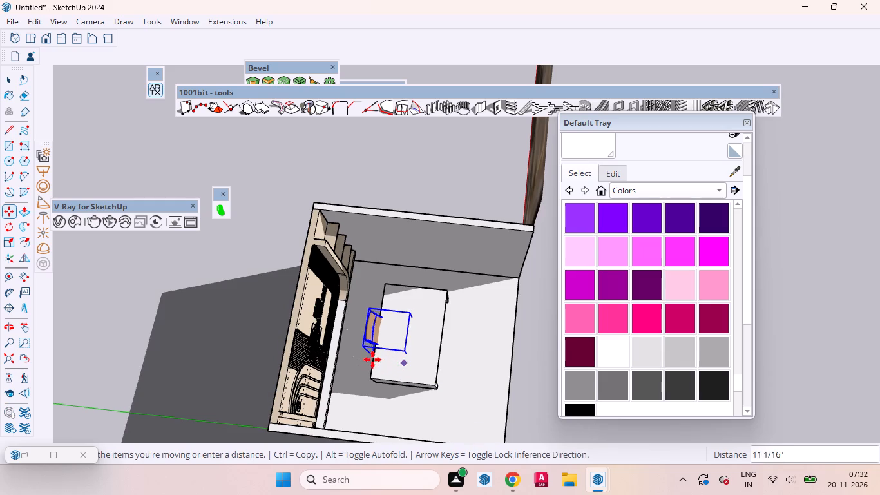
{"action": "left_click", "coordinate": [375, 359]}
{"action": "key", "text": "space"}
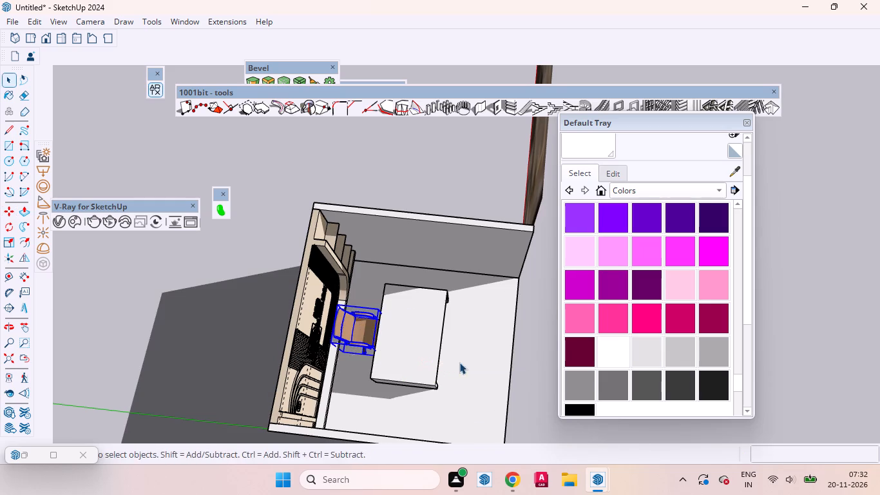
Examine the chair behind the desk and the feature wall from the front, beside the reference image.
{"action": "middle_click_drag", "start_coordinate": [459, 362], "coordinate": [65, 98]}
{"action": "scroll", "coordinate": [365, 361], "scroll_direction": "up", "scroll_amount": 1}
{"action": "scroll", "coordinate": [370, 366], "scroll_direction": "down", "scroll_amount": 3}
{"action": "left_click", "coordinate": [431, 404]}
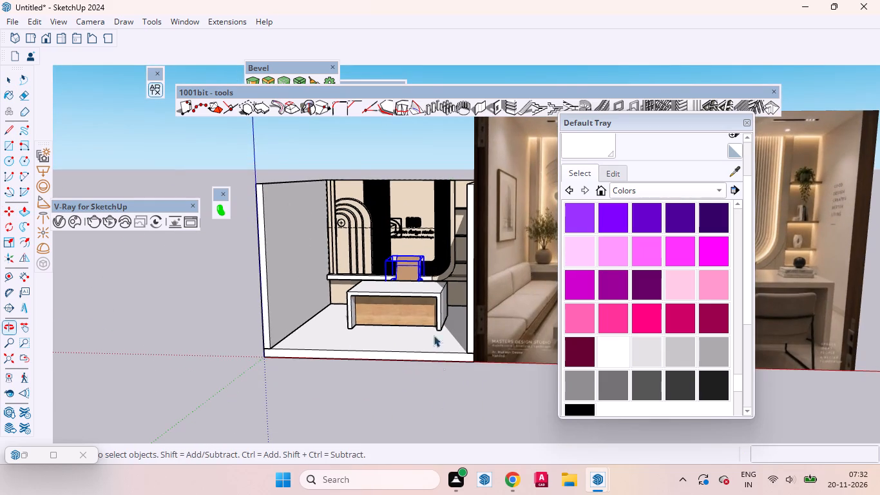
{"action": "scroll", "coordinate": [331, 156], "scroll_direction": "up", "scroll_amount": 3}
{"action": "scroll", "coordinate": [347, 262], "scroll_direction": "up", "scroll_amount": 6}
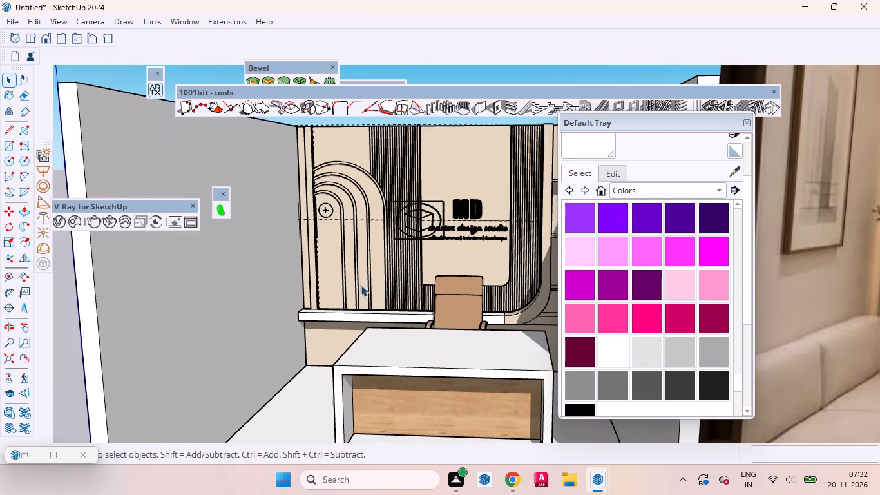
{"action": "middle_click_drag", "start_coordinate": [400, 263], "coordinate": [428, 262]}
{"action": "scroll", "coordinate": [423, 265], "scroll_direction": "down", "scroll_amount": 7}
{"action": "scroll", "coordinate": [426, 293], "scroll_direction": "up", "scroll_amount": 1}
{"action": "scroll", "coordinate": [426, 295], "scroll_direction": "down", "scroll_amount": 5}
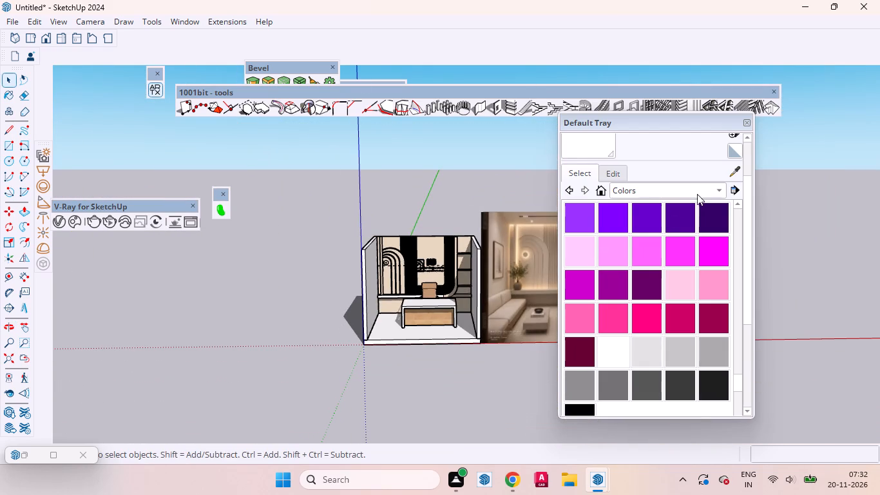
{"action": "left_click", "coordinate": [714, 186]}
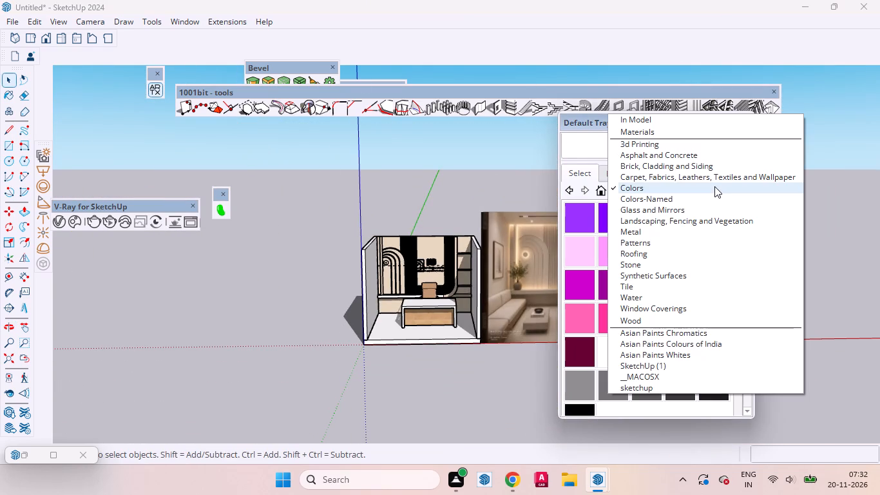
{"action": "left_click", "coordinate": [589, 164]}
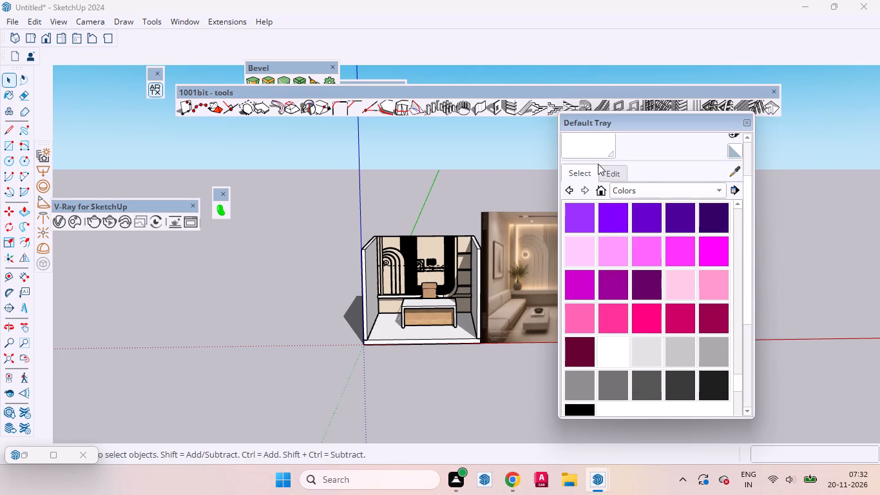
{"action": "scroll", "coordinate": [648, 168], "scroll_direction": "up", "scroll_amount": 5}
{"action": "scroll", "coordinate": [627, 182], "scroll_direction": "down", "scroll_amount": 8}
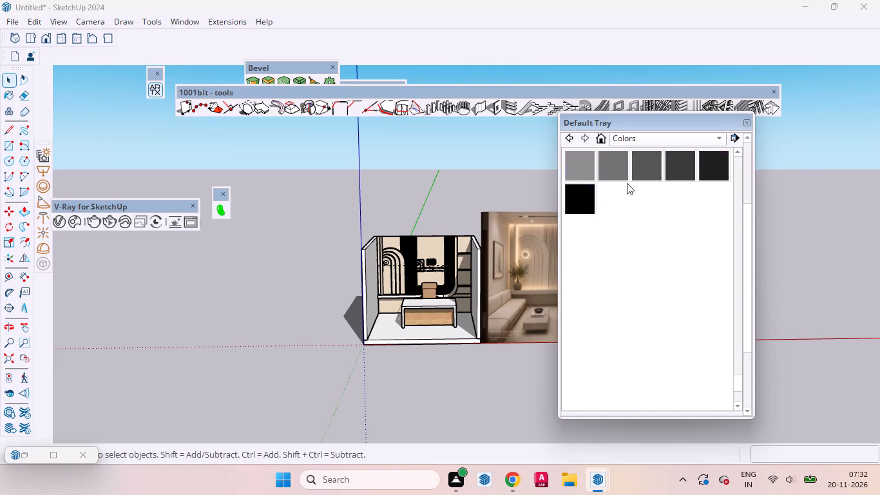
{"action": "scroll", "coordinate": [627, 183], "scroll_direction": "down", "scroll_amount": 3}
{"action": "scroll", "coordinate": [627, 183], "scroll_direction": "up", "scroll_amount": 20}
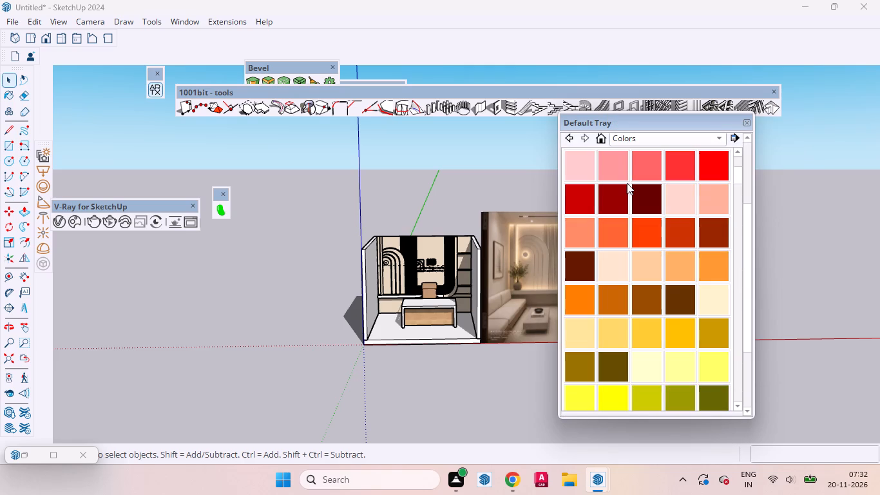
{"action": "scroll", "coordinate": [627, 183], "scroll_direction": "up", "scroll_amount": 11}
Adjust the shadow settings to a Dark value of 41 and a Light value of 63.
{"action": "left_click_drag", "start_coordinate": [745, 211], "coordinate": [740, 160]}
{"action": "left_click", "coordinate": [567, 141]}
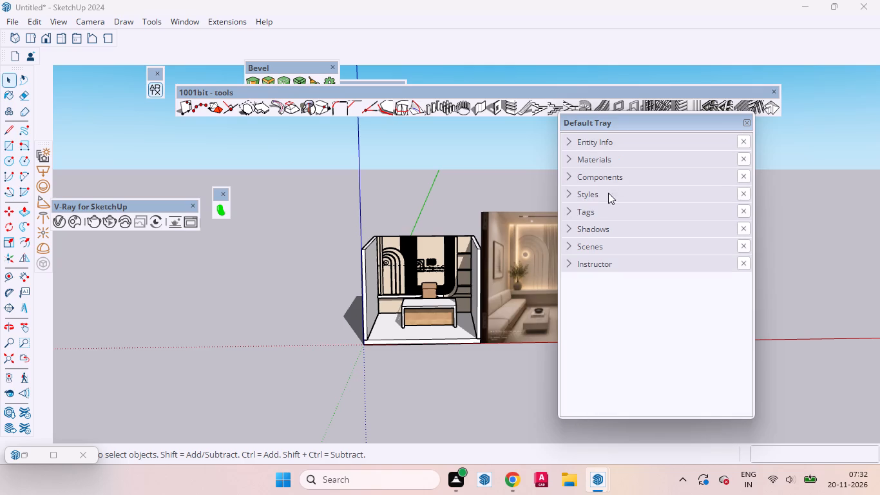
{"action": "left_click", "coordinate": [588, 228]}
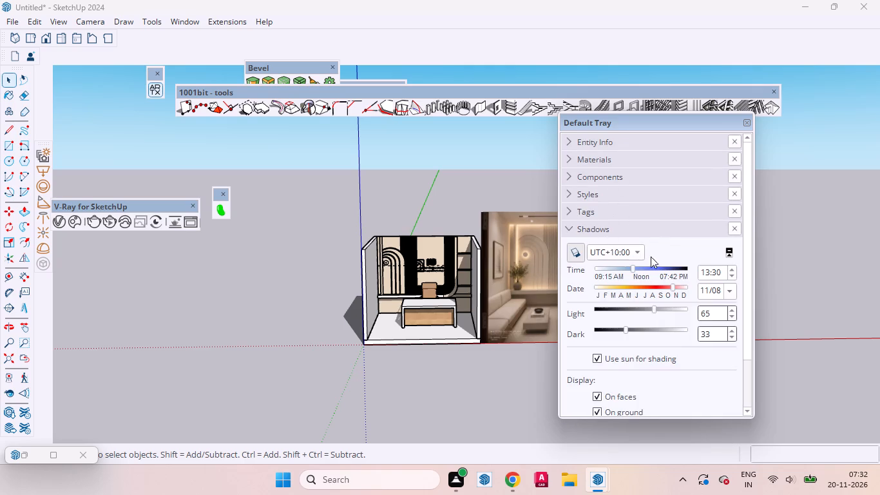
{"action": "left_click_drag", "start_coordinate": [626, 332], "coordinate": [511, 325]}
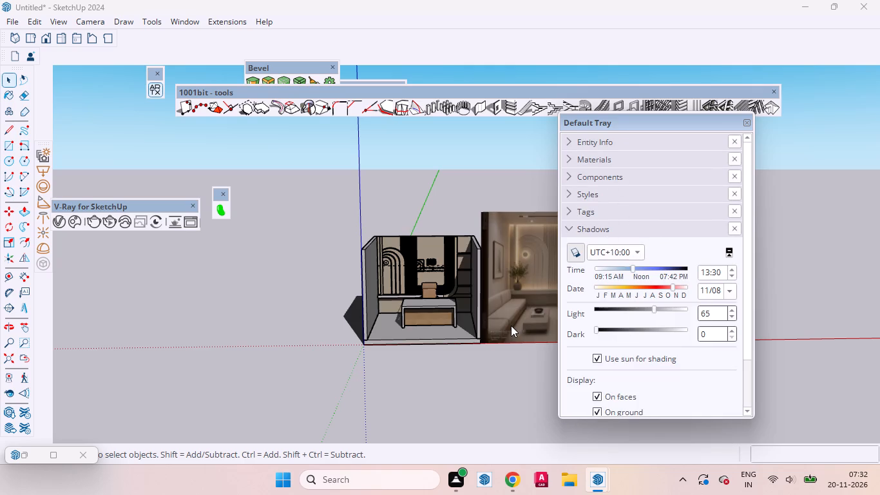
{"action": "left_click_drag", "start_coordinate": [511, 325], "coordinate": [620, 331]}
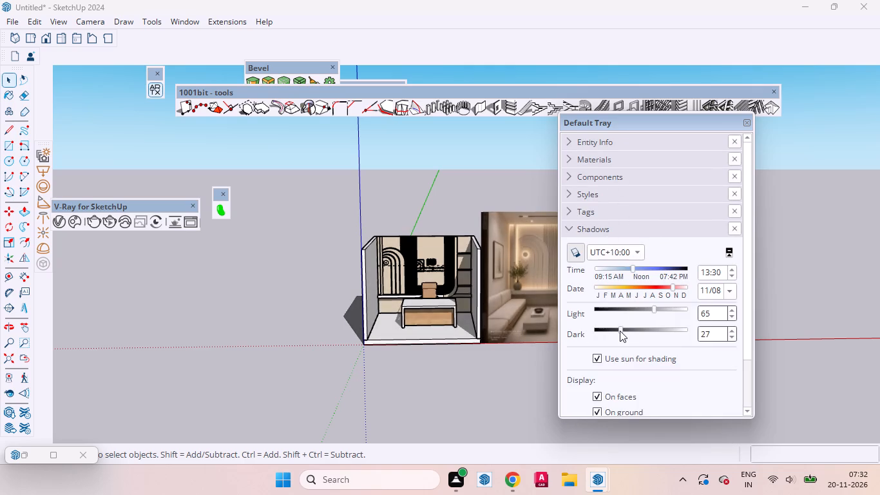
{"action": "left_click_drag", "start_coordinate": [620, 331], "coordinate": [683, 327]}
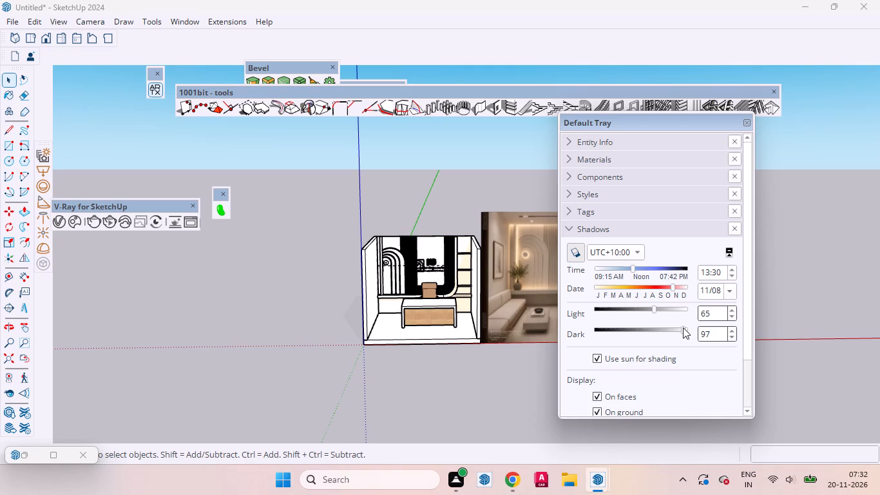
{"action": "left_click_drag", "start_coordinate": [683, 327], "coordinate": [633, 332]}
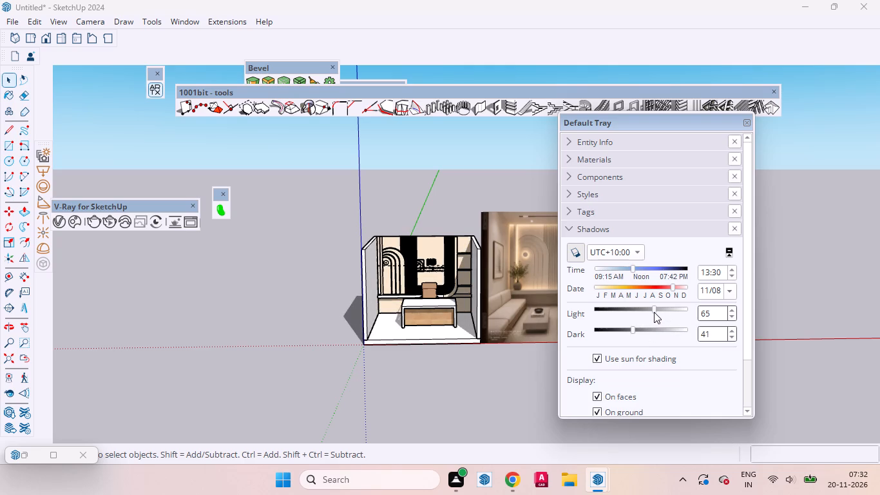
{"action": "left_click", "coordinate": [651, 309]}
Examine the office room under the adjusted shadows from the front, from outside and from above.
{"action": "left_click", "coordinate": [477, 347]}
{"action": "scroll", "coordinate": [416, 306], "scroll_direction": "up", "scroll_amount": 13}
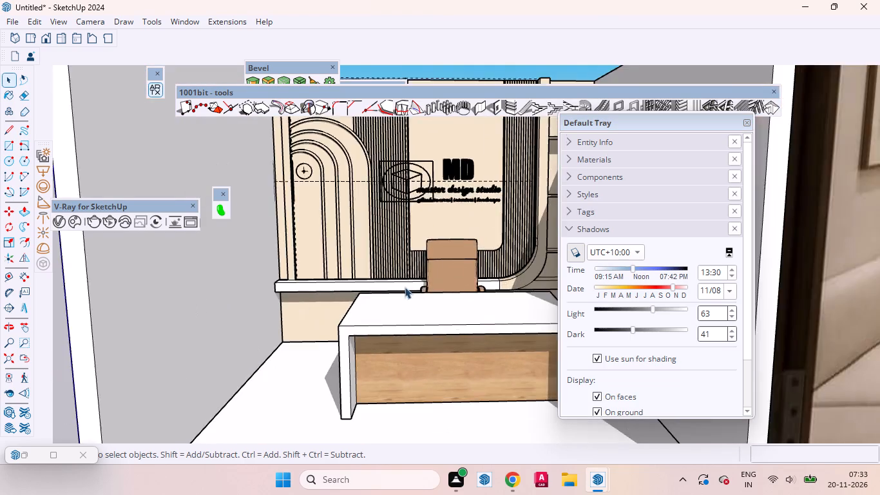
{"action": "scroll", "coordinate": [351, 306], "scroll_direction": "down", "scroll_amount": 12}
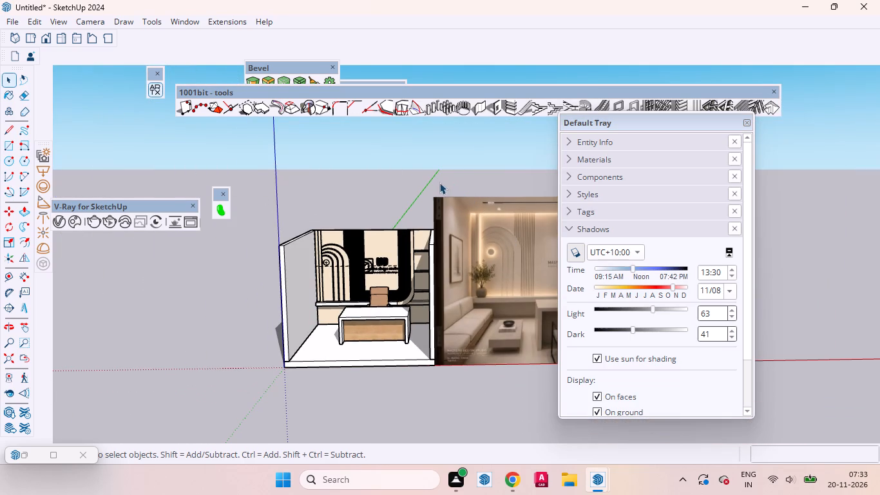
{"action": "left_click", "coordinate": [439, 182]}
{"action": "middle_click_drag", "start_coordinate": [375, 307], "coordinate": [868, 304]}
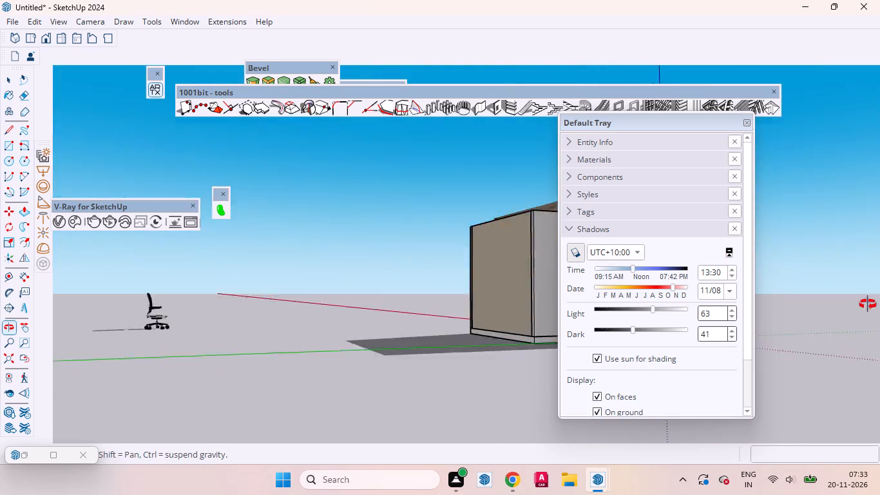
{"action": "middle_click_drag", "start_coordinate": [868, 304], "coordinate": [425, 422]}
{"action": "scroll", "coordinate": [358, 345], "scroll_direction": "down", "scroll_amount": 8}
{"action": "scroll", "coordinate": [349, 346], "scroll_direction": "up", "scroll_amount": 3}
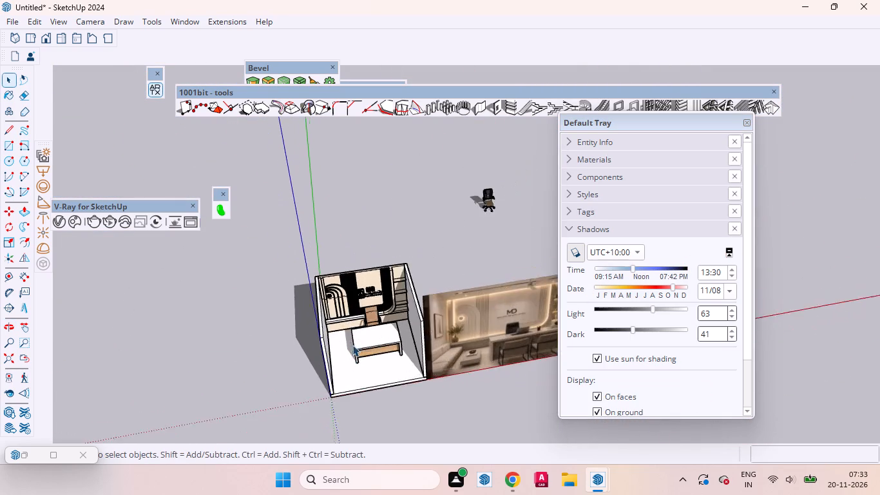
Move the tan chair forward from the feature wall so its seat sits partly under the desktop.
{"action": "scroll", "coordinate": [352, 345], "scroll_direction": "up", "scroll_amount": 11}
{"action": "middle_click_drag", "start_coordinate": [376, 336], "coordinate": [447, 392]}
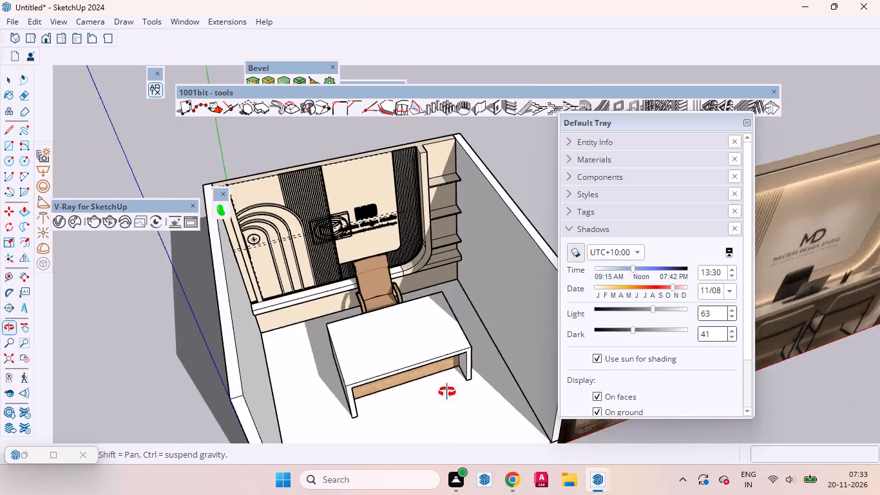
{"action": "middle_click_drag", "start_coordinate": [447, 392], "coordinate": [555, 440]}
{"action": "scroll", "coordinate": [440, 364], "scroll_direction": "up", "scroll_amount": 8}
{"action": "middle_click_drag", "start_coordinate": [368, 327], "coordinate": [537, 336]}
{"action": "left_click", "coordinate": [435, 351]}
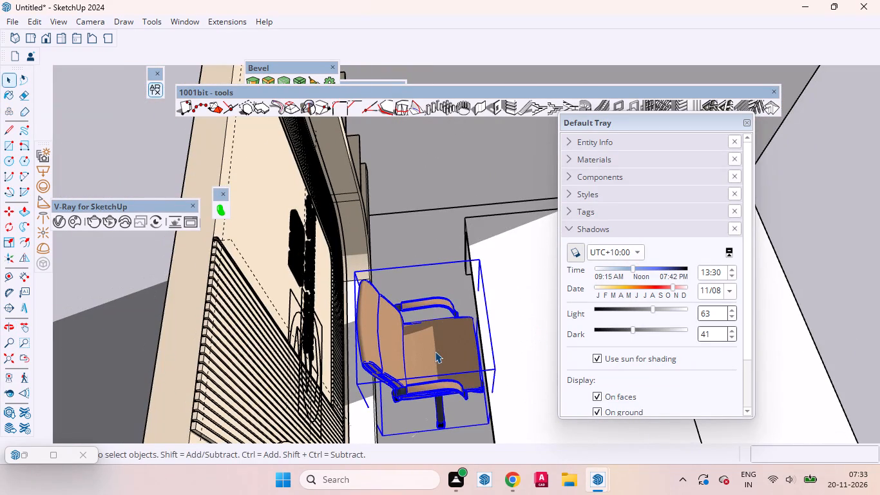
{"action": "key", "text": "m"}
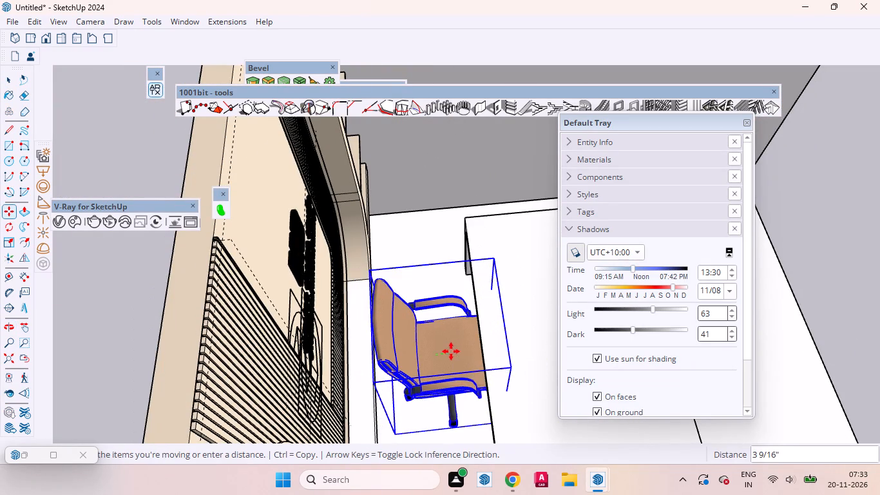
{"action": "left_click", "coordinate": [468, 351]}
{"action": "key", "text": "space"}
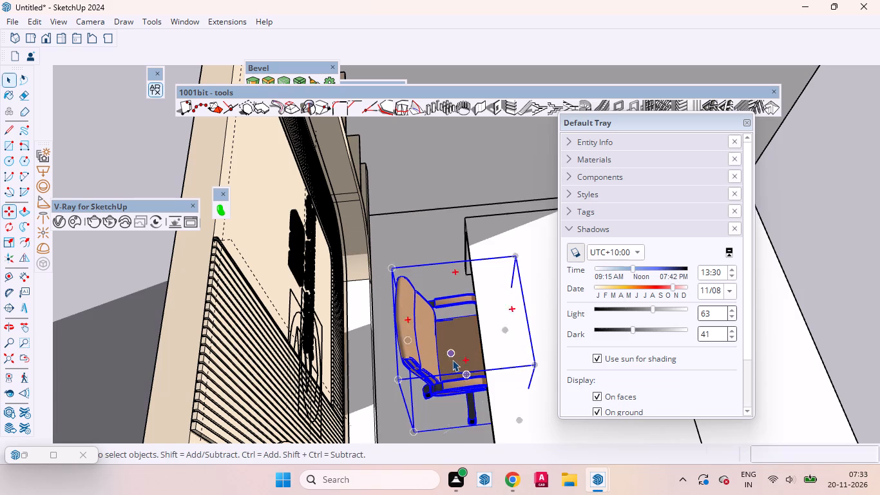
Examine the chair's position between the desk and the feature wall from the front and up close.
{"action": "middle_click_drag", "start_coordinate": [411, 349], "coordinate": [190, 252]}
{"action": "scroll", "coordinate": [247, 270], "scroll_direction": "down", "scroll_amount": 7}
{"action": "middle_click_drag", "start_coordinate": [331, 301], "coordinate": [220, 271]}
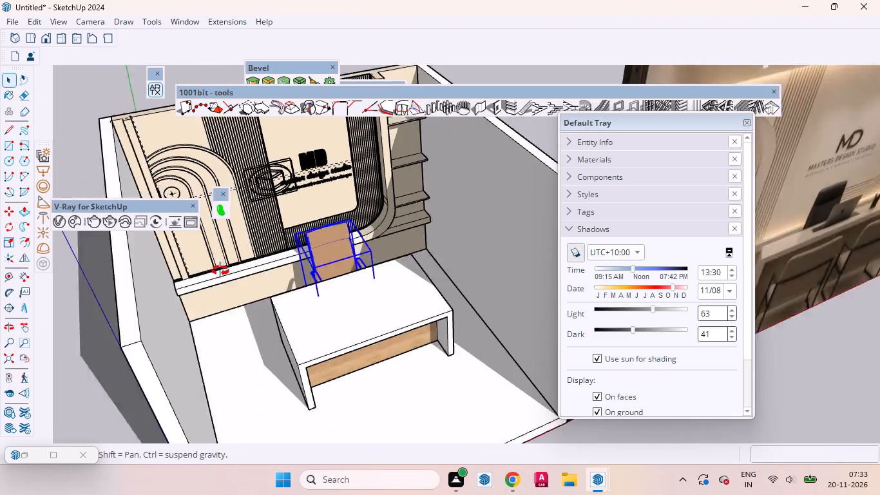
{"action": "middle_click_drag", "start_coordinate": [220, 271], "coordinate": [212, 257]}
{"action": "scroll", "coordinate": [283, 342], "scroll_direction": "down", "scroll_amount": 9}
{"action": "left_click", "coordinate": [289, 164]}
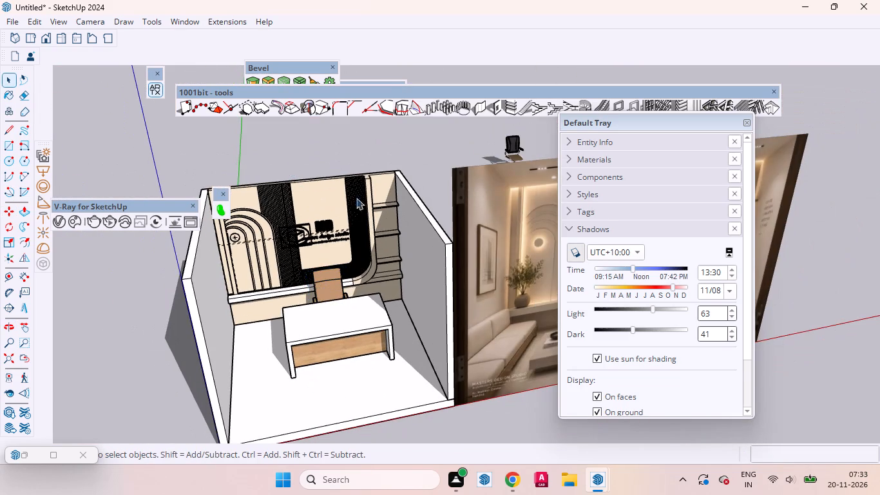
{"action": "scroll", "coordinate": [328, 306], "scroll_direction": "up", "scroll_amount": 13}
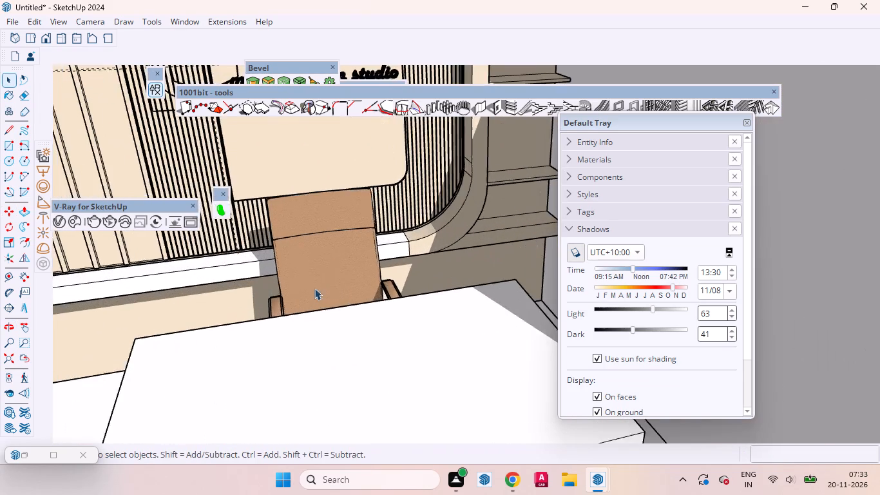
Examine the chair behind the desk and the whole office room from several angles.
{"action": "middle_click_drag", "start_coordinate": [314, 288], "coordinate": [216, 291]}
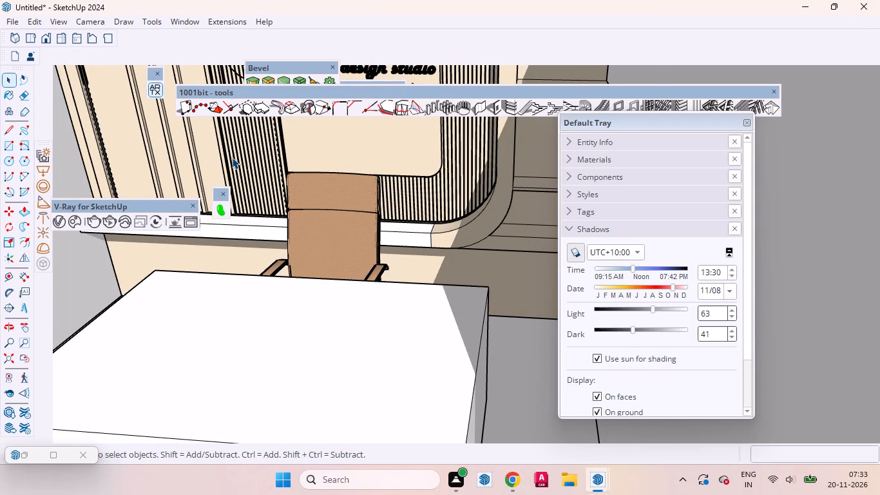
{"action": "scroll", "coordinate": [352, 151], "scroll_direction": "down", "scroll_amount": 5}
{"action": "scroll", "coordinate": [406, 144], "scroll_direction": "up", "scroll_amount": 1}
{"action": "scroll", "coordinate": [411, 147], "scroll_direction": "down", "scroll_amount": 12}
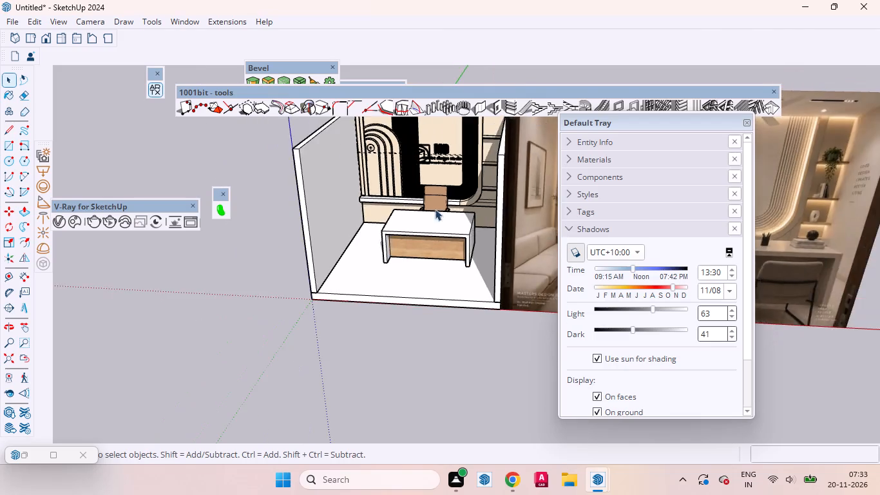
{"action": "scroll", "coordinate": [355, 200], "scroll_direction": "up", "scroll_amount": 6}
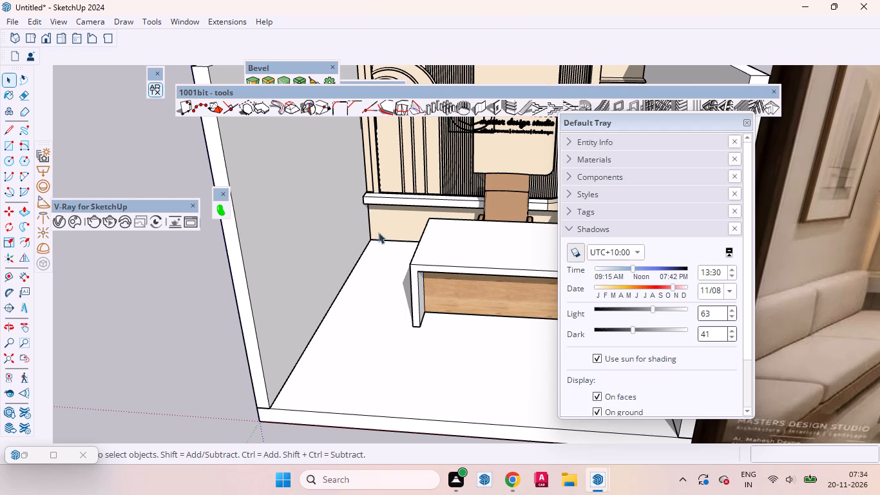
{"action": "scroll", "coordinate": [450, 231], "scroll_direction": "down", "scroll_amount": 8}
{"action": "middle_click_drag", "start_coordinate": [372, 222], "coordinate": [426, 250]}
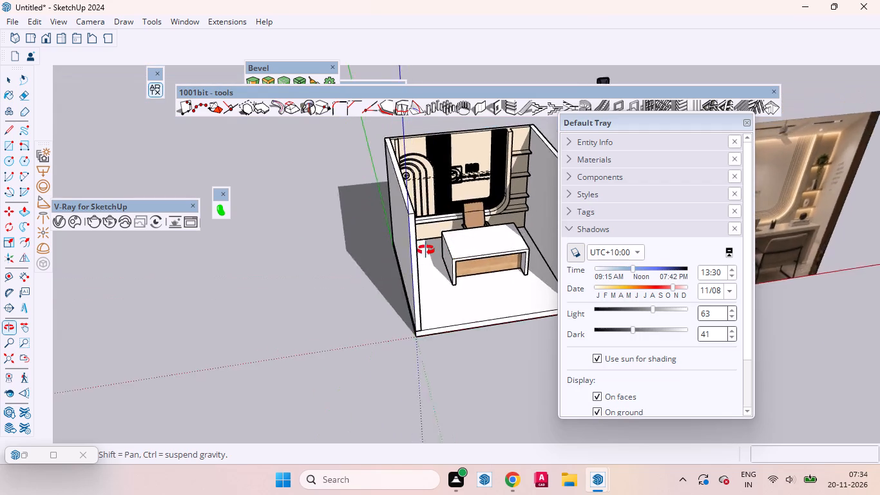
{"action": "middle_click_drag", "start_coordinate": [426, 250], "coordinate": [414, 236]}
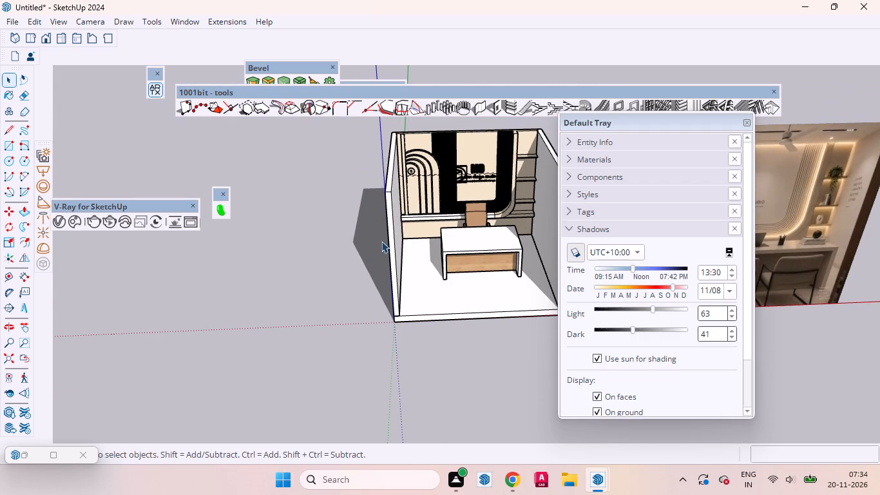
Turn off the display of shadows in the model.
{"action": "left_click", "coordinate": [62, 21]}
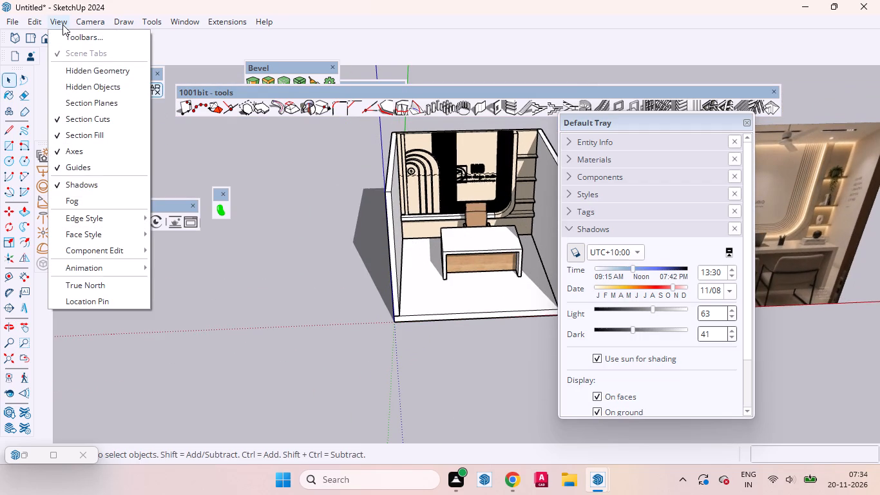
{"action": "left_click", "coordinate": [84, 185]}
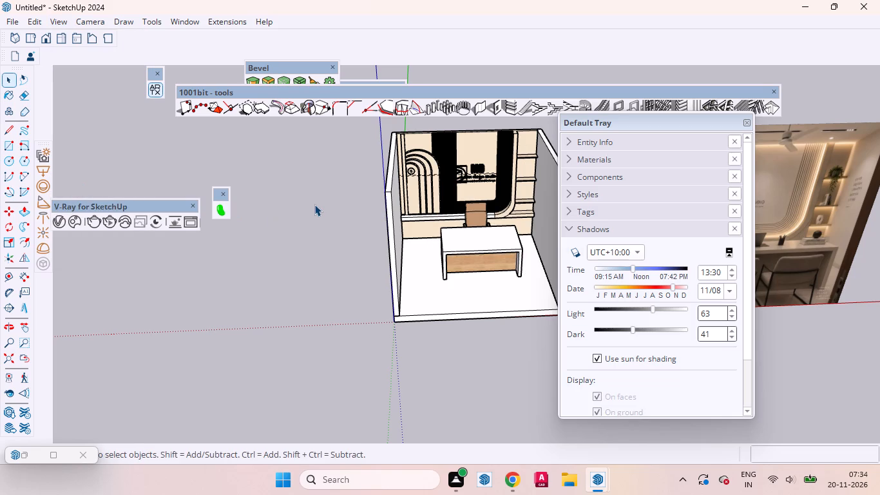
Delete the spare black office chair standing outside, behind the room and the reference image.
{"action": "scroll", "coordinate": [246, 261], "scroll_direction": "down", "scroll_amount": 3}
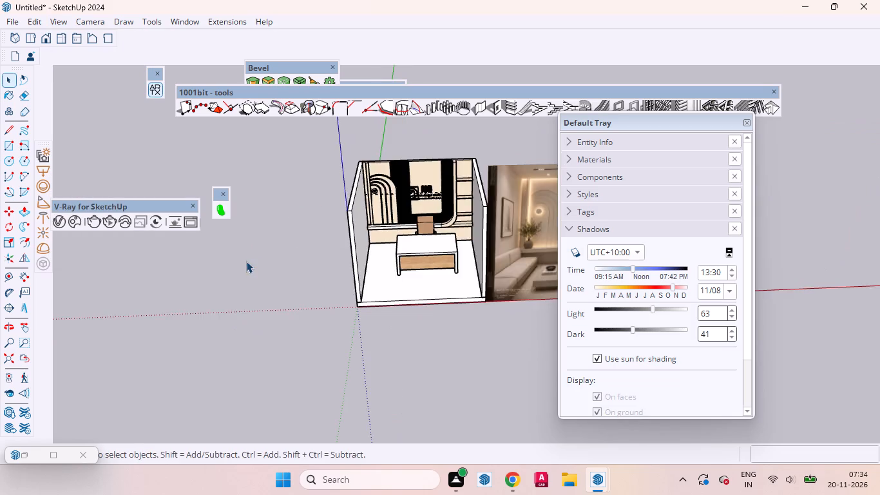
{"action": "scroll", "coordinate": [246, 261], "scroll_direction": "down", "scroll_amount": 4}
{"action": "scroll", "coordinate": [323, 250], "scroll_direction": "up", "scroll_amount": 6}
{"action": "scroll", "coordinate": [322, 244], "scroll_direction": "down", "scroll_amount": 2}
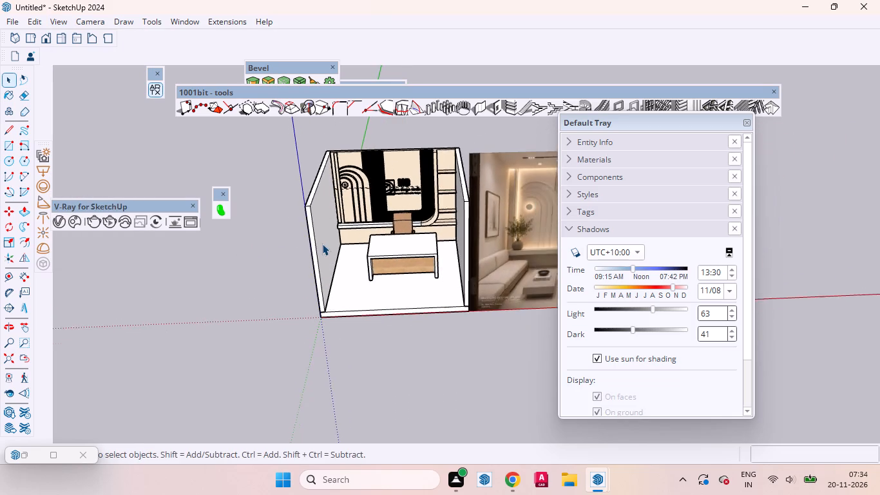
{"action": "scroll", "coordinate": [322, 244], "scroll_direction": "down", "scroll_amount": 1}
{"action": "scroll", "coordinate": [362, 239], "scroll_direction": "up", "scroll_amount": 3}
{"action": "middle_click_drag", "start_coordinate": [374, 282], "coordinate": [438, 237]}
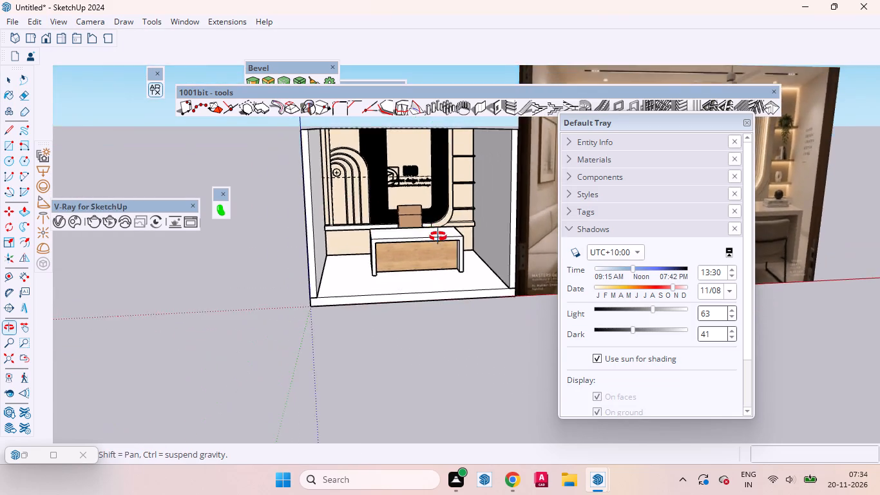
{"action": "middle_click_drag", "start_coordinate": [438, 237], "coordinate": [401, 317]}
{"action": "scroll", "coordinate": [374, 315], "scroll_direction": "down", "scroll_amount": 9}
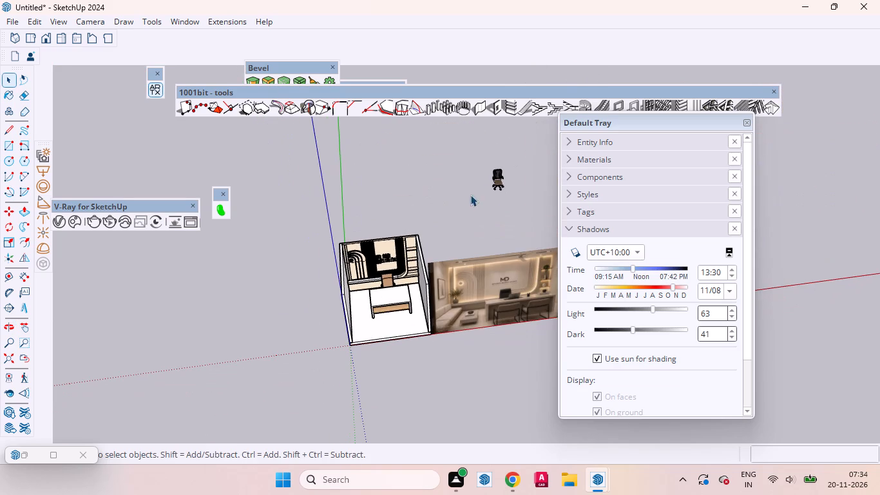
{"action": "left_click", "coordinate": [501, 181]}
{"action": "right_click", "coordinate": [501, 181]}
{"action": "left_click", "coordinate": [528, 19]}
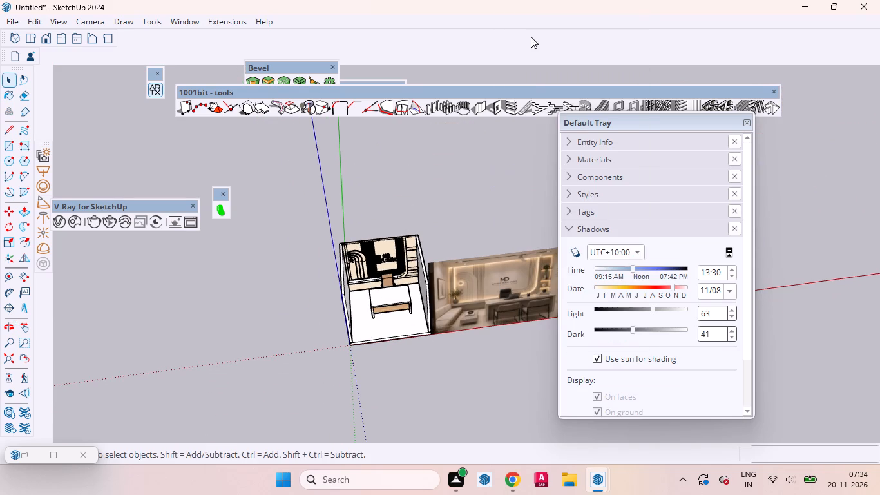
Examine the room's desk, chair and feature wall from the front and from above, alongside the reference image.
{"action": "left_click", "coordinate": [44, 37]}
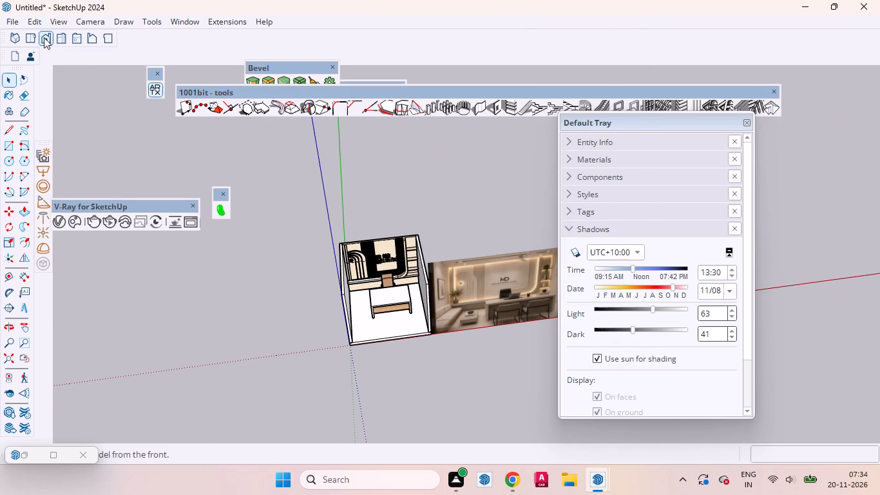
{"action": "scroll", "coordinate": [350, 244], "scroll_direction": "up", "scroll_amount": 14}
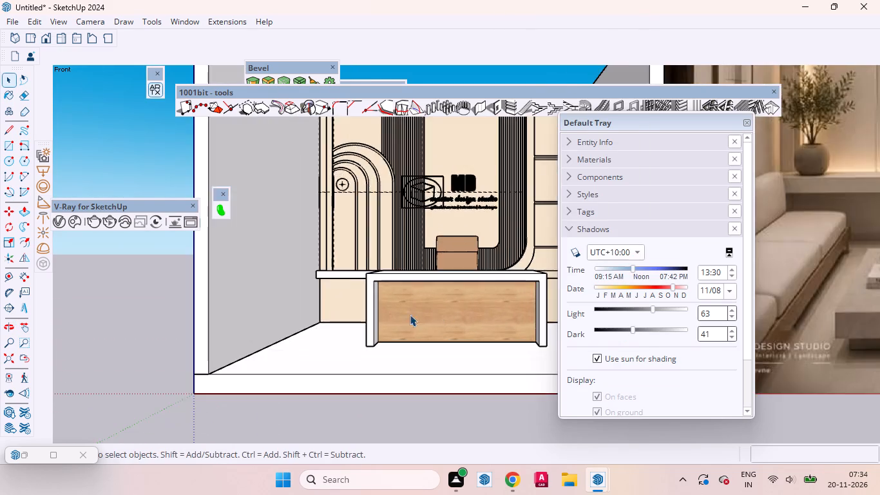
{"action": "scroll", "coordinate": [406, 320], "scroll_direction": "down", "scroll_amount": 4}
{"action": "middle_click_drag", "start_coordinate": [407, 315], "coordinate": [443, 425]}
{"action": "scroll", "coordinate": [446, 299], "scroll_direction": "up", "scroll_amount": 3}
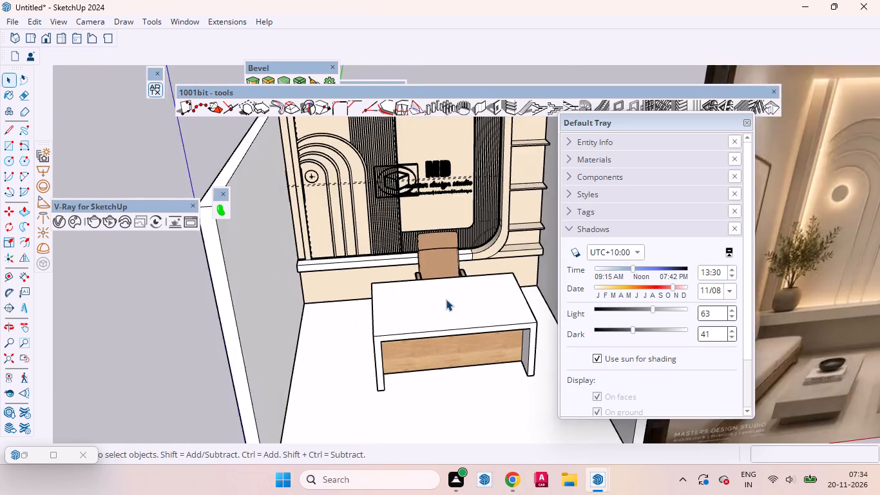
{"action": "scroll", "coordinate": [446, 299], "scroll_direction": "up", "scroll_amount": 4}
{"action": "scroll", "coordinate": [426, 290], "scroll_direction": "down", "scroll_amount": 4}
{"action": "middle_click_drag", "start_coordinate": [449, 319], "coordinate": [593, 479]}
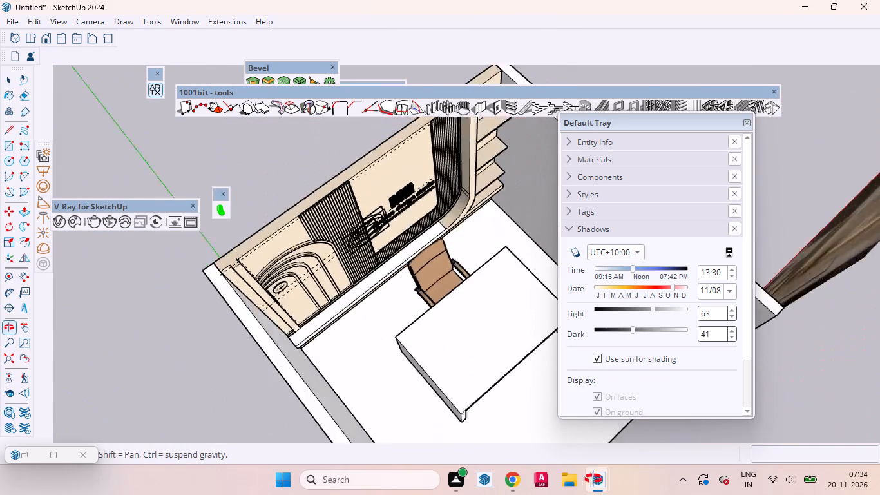
{"action": "middle_click_drag", "start_coordinate": [593, 479], "coordinate": [414, 295]}
{"action": "middle_click", "coordinate": [416, 304]}
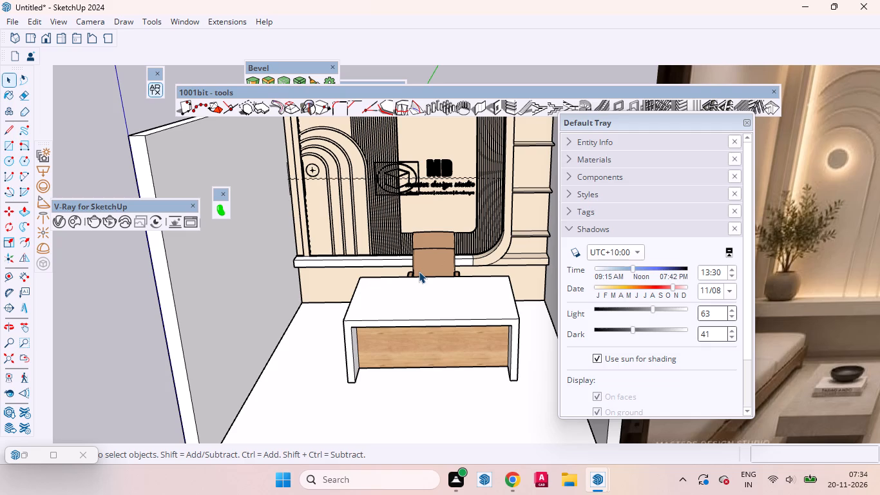
{"action": "scroll", "coordinate": [416, 289], "scroll_direction": "down", "scroll_amount": 16}
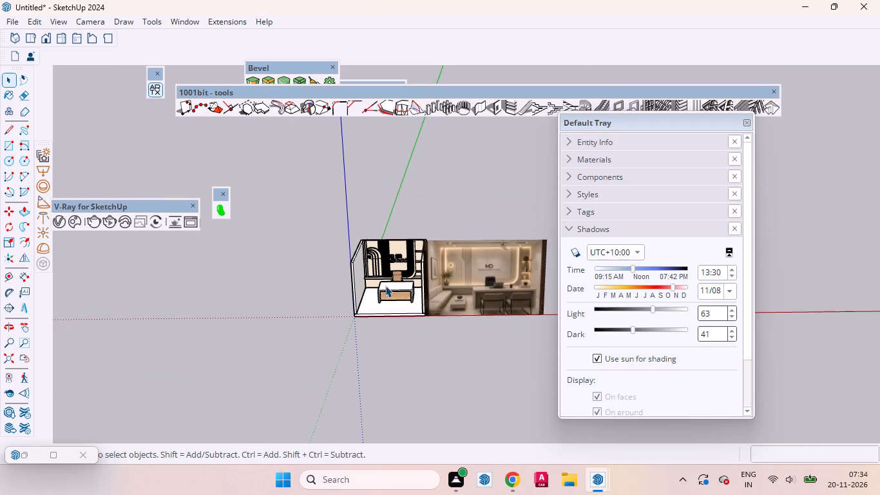
{"action": "scroll", "coordinate": [513, 264], "scroll_direction": "up", "scroll_amount": 3}
{"action": "scroll", "coordinate": [327, 295], "scroll_direction": "up", "scroll_amount": 3}
{"action": "middle_click_drag", "start_coordinate": [338, 304], "coordinate": [338, 302]}
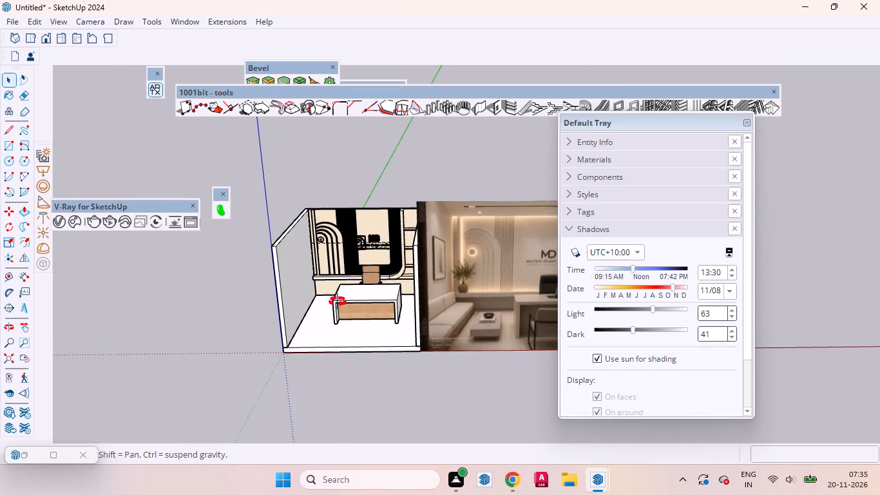
{"action": "middle_click_drag", "start_coordinate": [338, 302], "coordinate": [371, 232]}
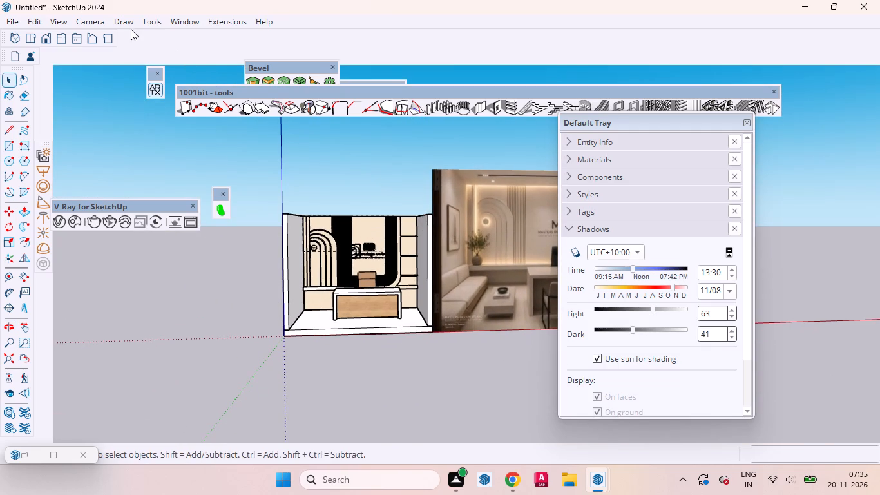
Search the 3D Warehouse models for "chairs".
{"action": "left_click", "coordinate": [183, 19]}
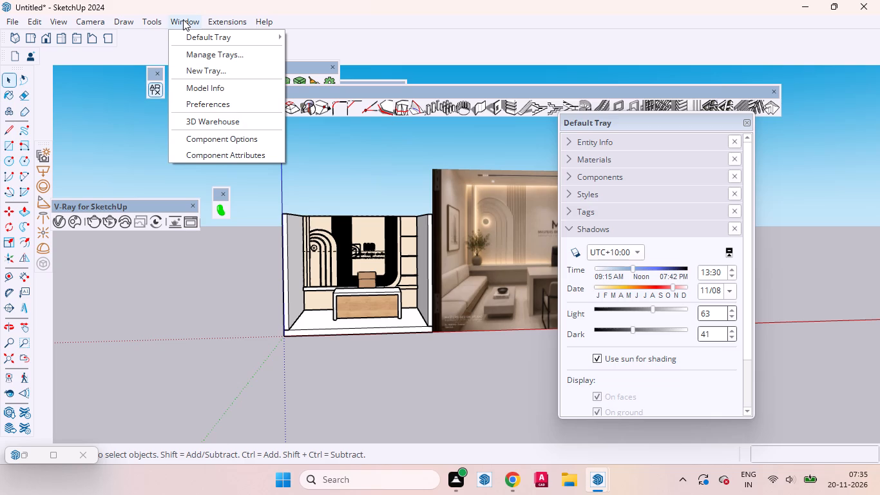
{"action": "left_click", "coordinate": [211, 119]}
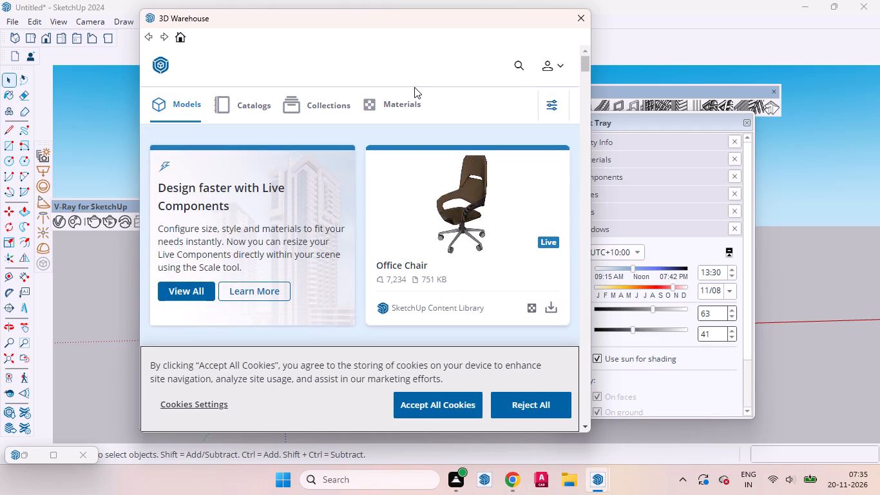
{"action": "left_click", "coordinate": [513, 66]}
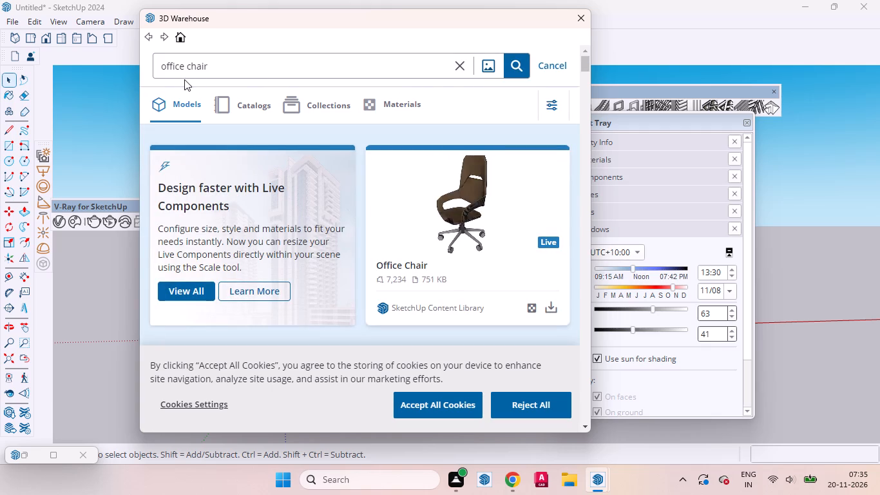
{"action": "left_click", "coordinate": [185, 64]}
{"action": "key", "text": "BackSpace"}
{"action": "key", "text": "BackSpace"}
{"action": "key", "text": "BackSpace"}
{"action": "key", "text": "BackSpace"}
{"action": "key", "text": "BackSpace"}
{"action": "key", "text": "BackSpace"}
{"action": "key", "text": "BackSpace"}
{"action": "key", "text": "BackSpace"}
{"action": "key", "text": "BackSpace"}
{"action": "key", "text": "BackSpace"}
{"action": "key", "text": "BackSpace"}
{"action": "key", "text": "BackSpace"}
{"action": "key", "text": "BackSpace"}
{"action": "key", "text": "BackSpace"}
{"action": "key", "text": "BackSpace"}
{"action": "key", "text": "BackSpace"}
{"action": "key", "text": "BackSpace"}
{"action": "key", "text": "BackSpace"}
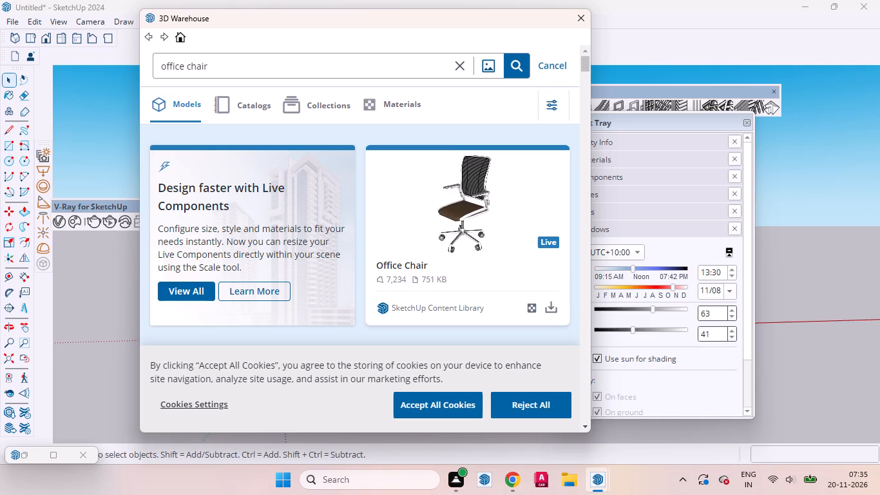
{"action": "left_click", "coordinate": [196, 70]}
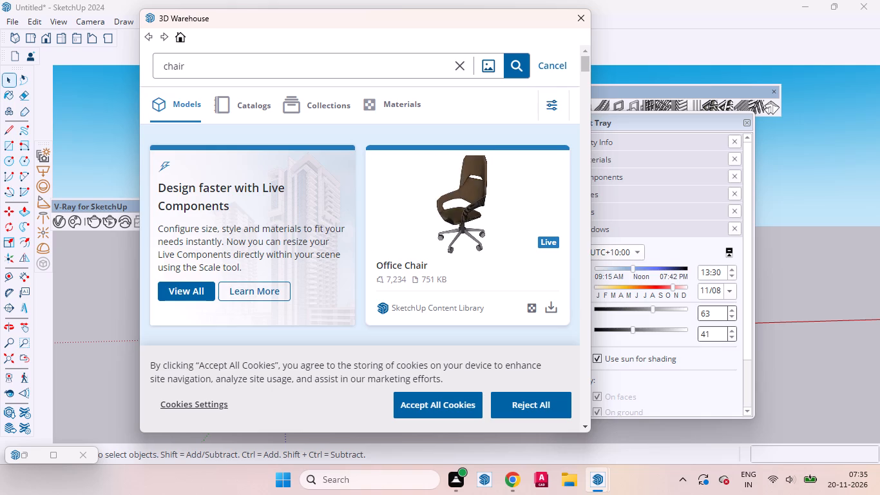
{"action": "key", "text": "s"}
{"action": "key", "text": "Return"}
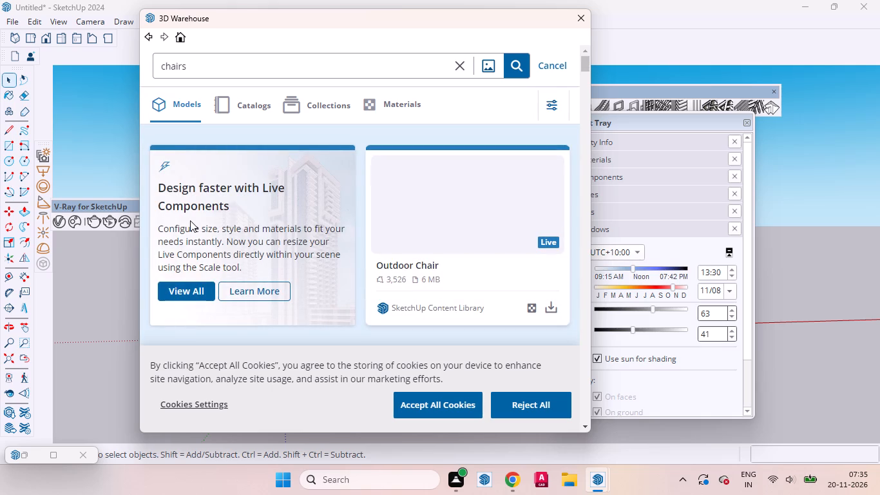
Examine the reference image in the model beside the 3D Warehouse window.
{"action": "left_click_drag", "start_coordinate": [879, 451], "coordinate": [879, 254]}
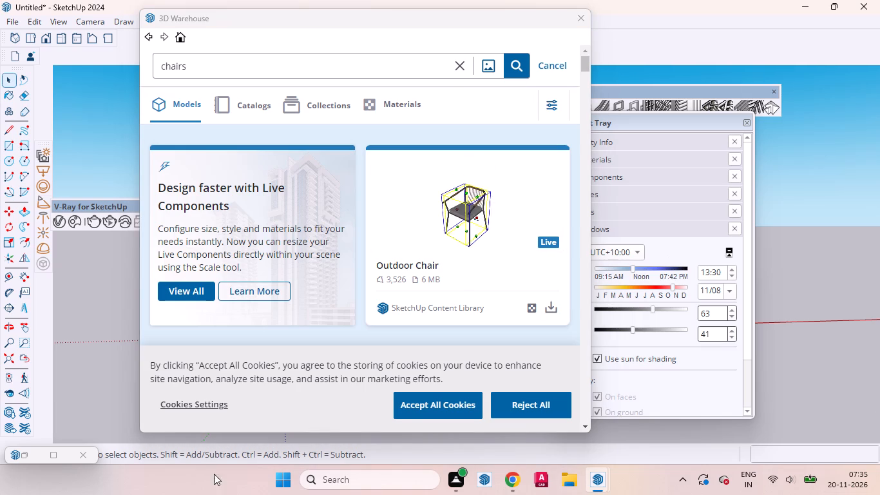
{"action": "scroll", "coordinate": [112, 318], "scroll_direction": "down", "scroll_amount": 2}
{"action": "scroll", "coordinate": [86, 322], "scroll_direction": "up", "scroll_amount": 1}
{"action": "scroll", "coordinate": [84, 322], "scroll_direction": "down", "scroll_amount": 4}
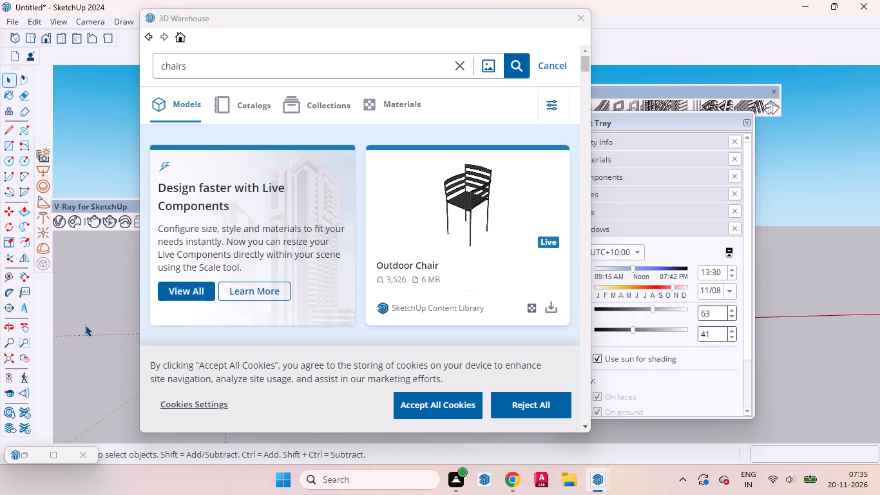
{"action": "scroll", "coordinate": [85, 325], "scroll_direction": "down", "scroll_amount": 19}
{"action": "scroll", "coordinate": [81, 329], "scroll_direction": "up", "scroll_amount": 1}
{"action": "scroll", "coordinate": [81, 329], "scroll_direction": "down", "scroll_amount": 5}
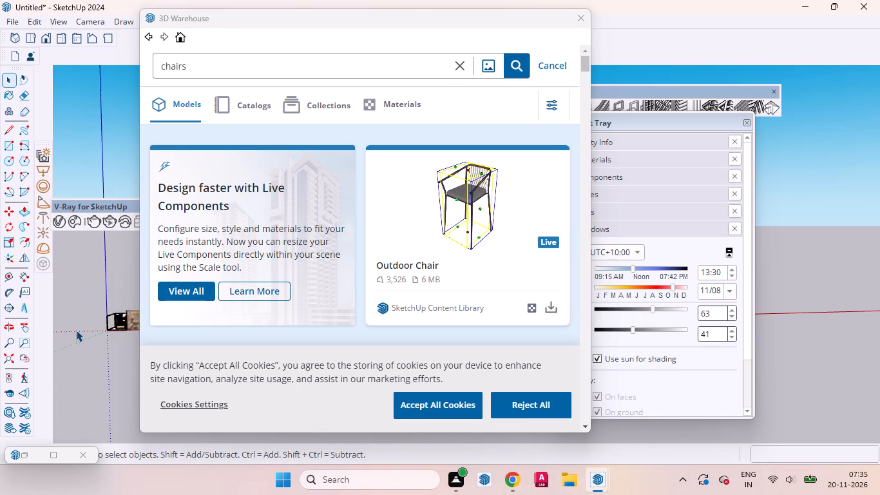
{"action": "scroll", "coordinate": [75, 338], "scroll_direction": "down", "scroll_amount": 4}
{"action": "scroll", "coordinate": [128, 324], "scroll_direction": "up", "scroll_amount": 6}
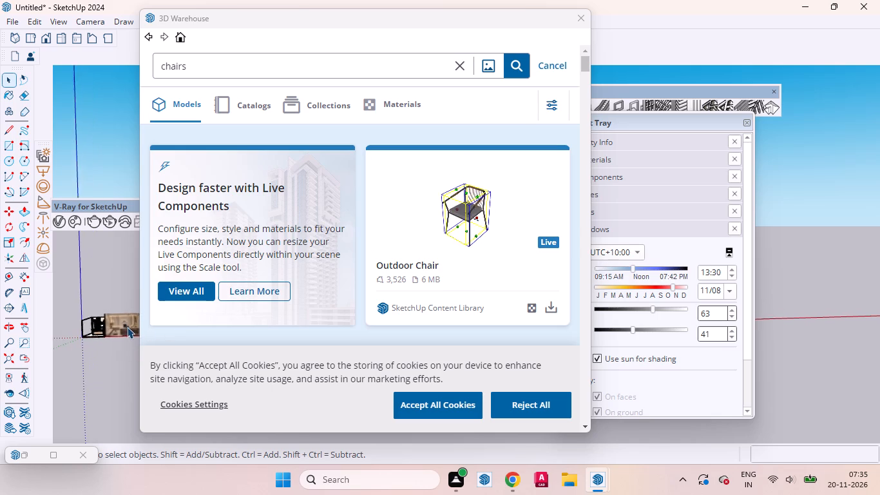
{"action": "scroll", "coordinate": [127, 327], "scroll_direction": "up", "scroll_amount": 9}
{"action": "scroll", "coordinate": [88, 314], "scroll_direction": "down", "scroll_amount": 5}
{"action": "scroll", "coordinate": [75, 318], "scroll_direction": "up", "scroll_amount": 1}
{"action": "scroll", "coordinate": [75, 318], "scroll_direction": "down", "scroll_amount": 1}
{"action": "scroll", "coordinate": [75, 318], "scroll_direction": "up", "scroll_amount": 1}
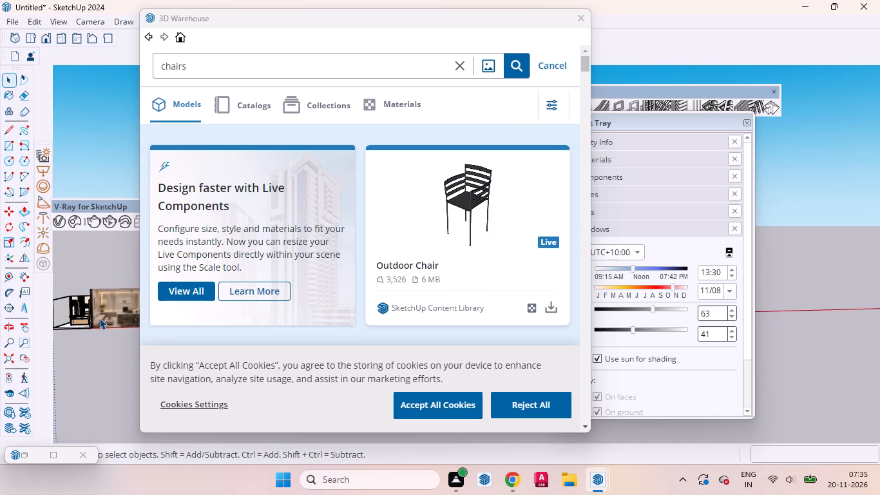
{"action": "scroll", "coordinate": [124, 313], "scroll_direction": "up", "scroll_amount": 14}
{"action": "scroll", "coordinate": [123, 320], "scroll_direction": "down", "scroll_amount": 4}
Load the grey upholstered high-back Chair with wooden legs (379 KB) from the chair results directly into the model.
{"action": "scroll", "coordinate": [211, 364], "scroll_direction": "down", "scroll_amount": 3}
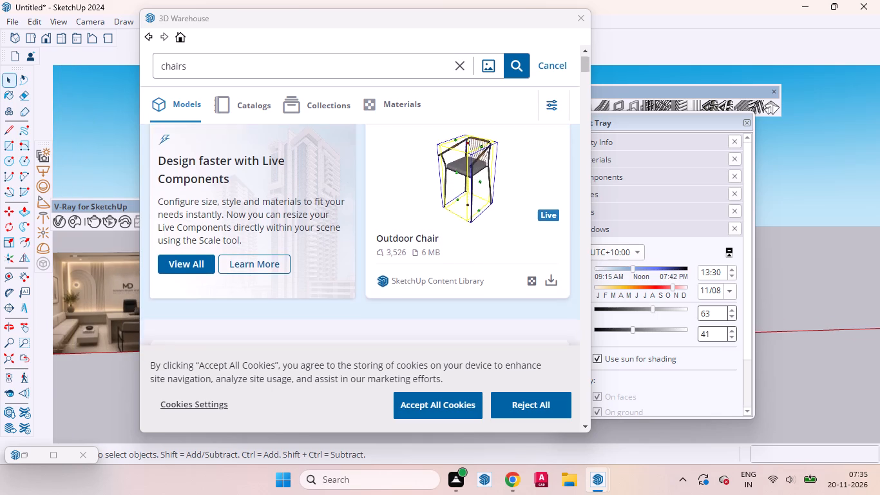
{"action": "scroll", "coordinate": [81, 358], "scroll_direction": "down", "scroll_amount": 2}
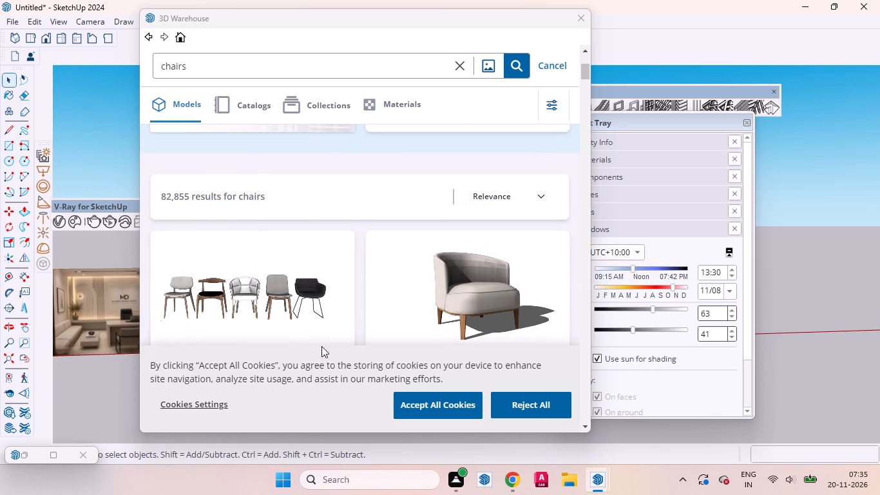
{"action": "scroll", "coordinate": [291, 304], "scroll_direction": "down", "scroll_amount": 2}
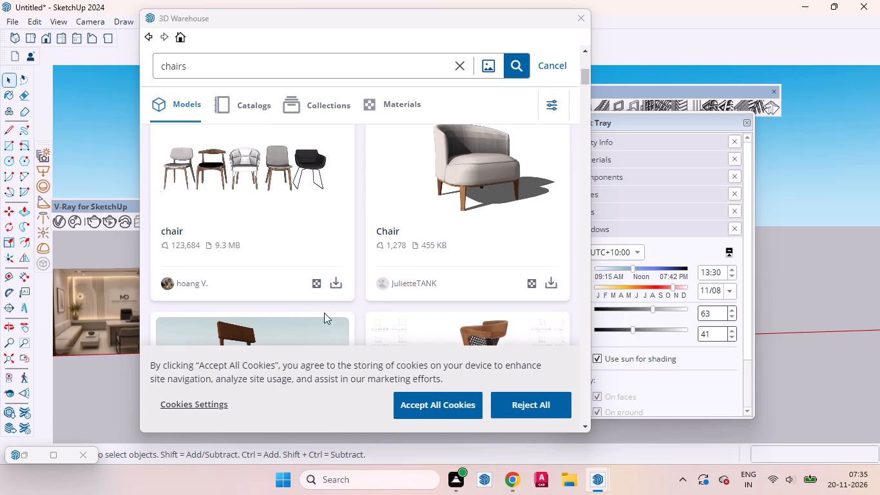
{"action": "scroll", "coordinate": [312, 290], "scroll_direction": "down", "scroll_amount": 2}
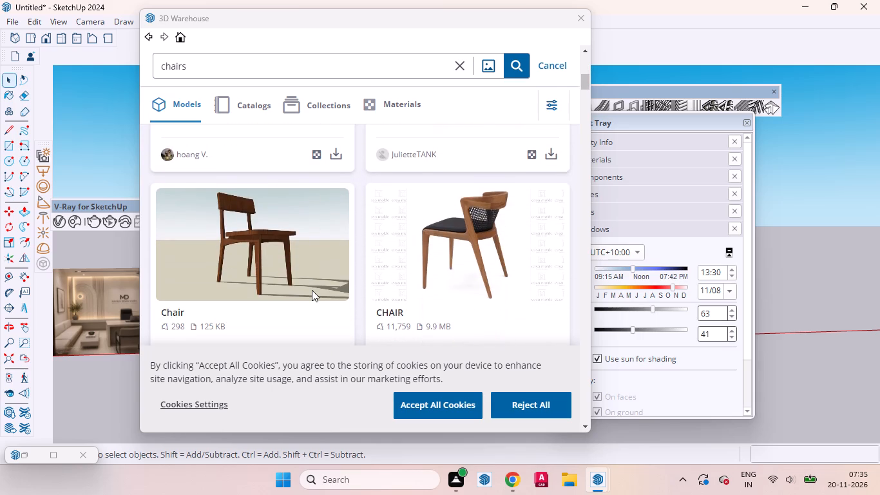
{"action": "scroll", "coordinate": [312, 293], "scroll_direction": "down", "scroll_amount": 7}
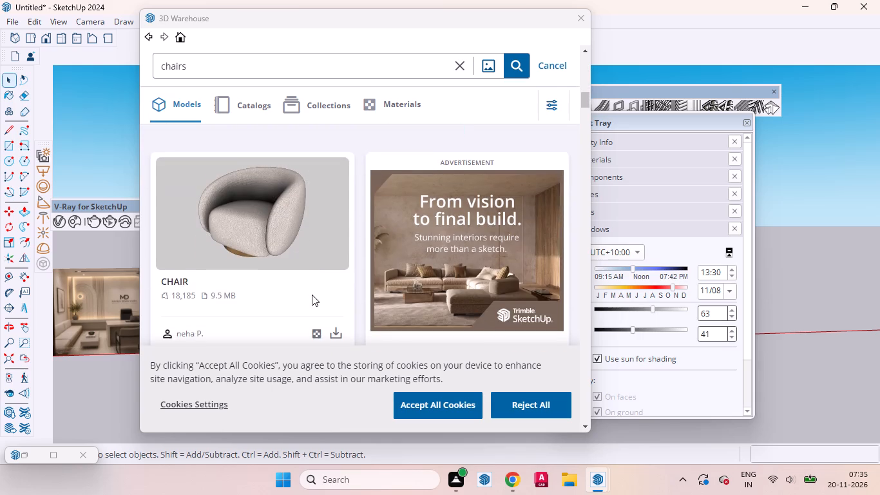
{"action": "scroll", "coordinate": [312, 295], "scroll_direction": "up", "scroll_amount": 6}
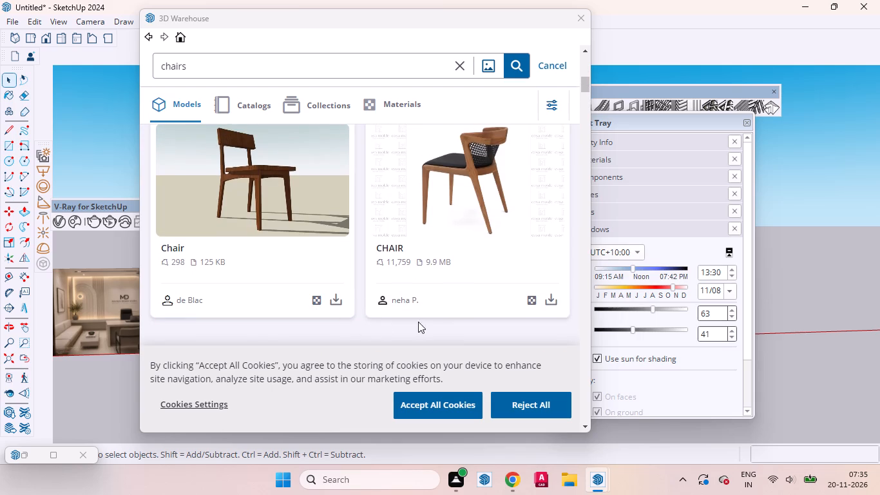
{"action": "scroll", "coordinate": [223, 291], "scroll_direction": "up", "scroll_amount": 1}
{"action": "scroll", "coordinate": [222, 295], "scroll_direction": "down", "scroll_amount": 4}
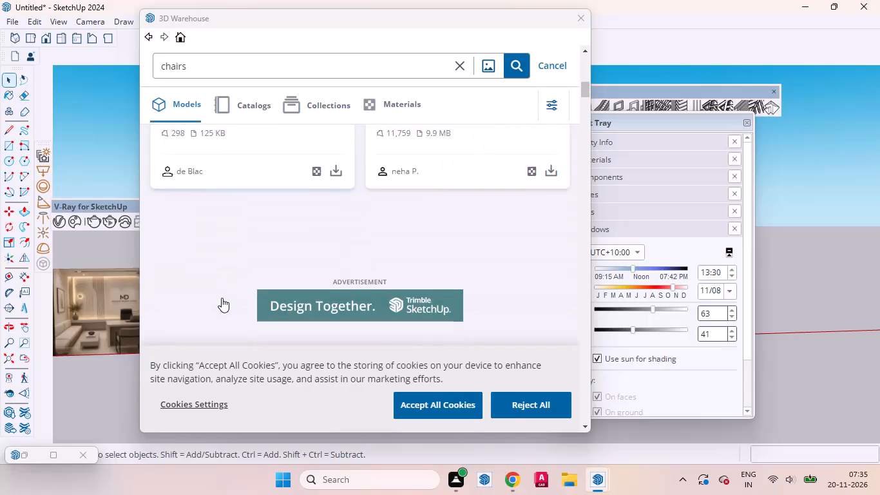
{"action": "scroll", "coordinate": [222, 298], "scroll_direction": "down", "scroll_amount": 7}
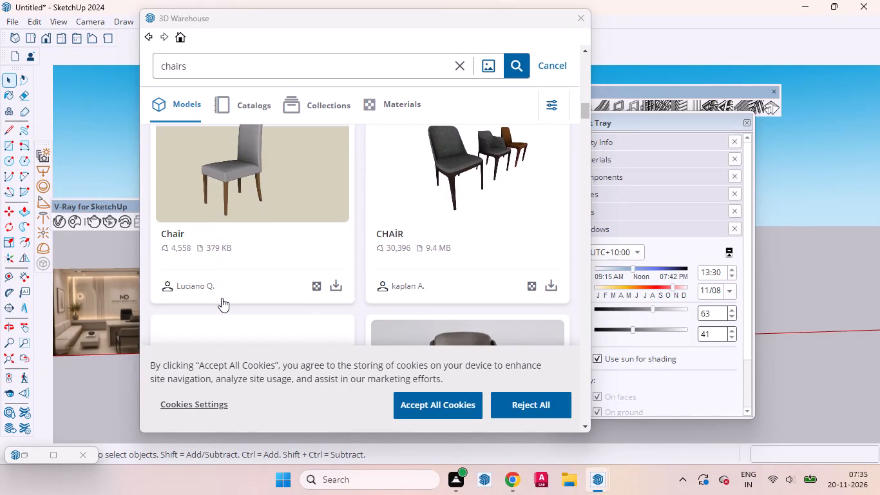
{"action": "left_click", "coordinate": [336, 285]}
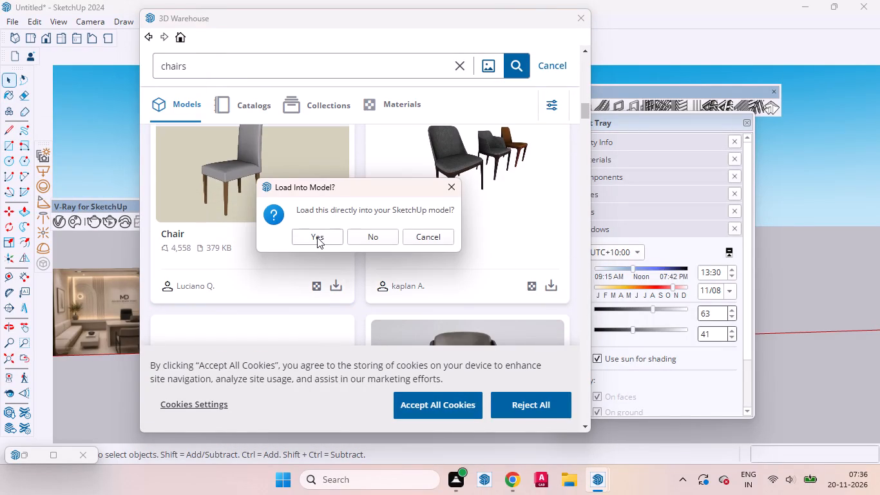
{"action": "left_click", "coordinate": [317, 237]}
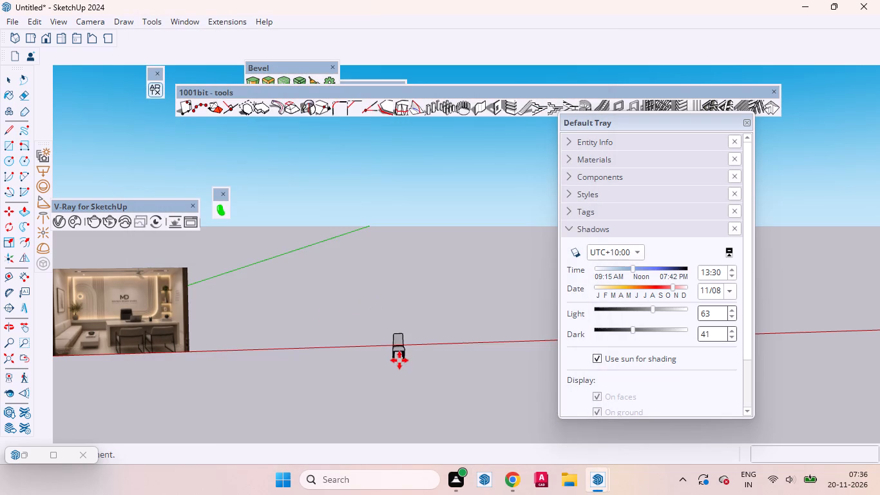
Place the grey chair on the room floor in front of the desk, towards the desk's arch-side end.
{"action": "scroll", "coordinate": [419, 358], "scroll_direction": "down", "scroll_amount": 8}
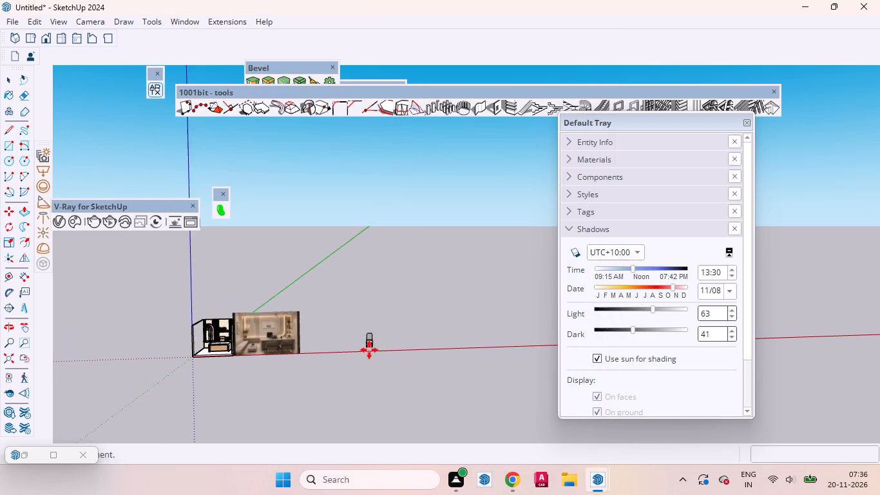
{"action": "scroll", "coordinate": [369, 350], "scroll_direction": "down", "scroll_amount": 2}
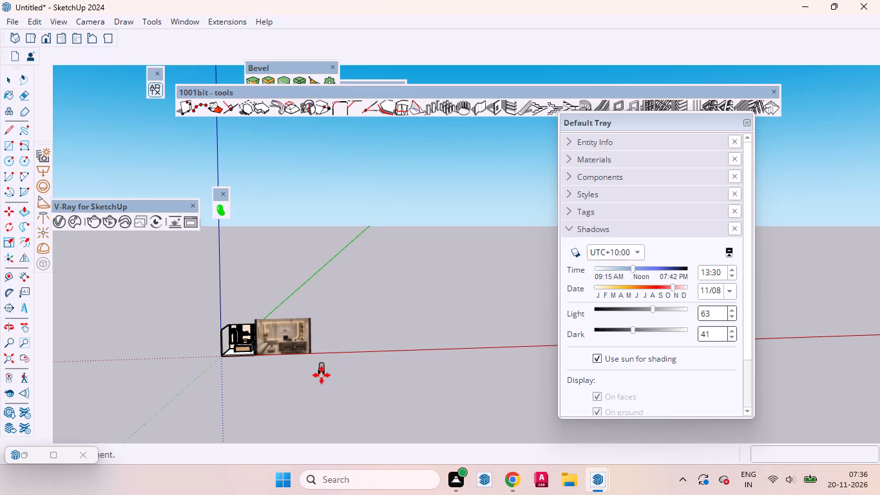
{"action": "scroll", "coordinate": [262, 358], "scroll_direction": "up", "scroll_amount": 3}
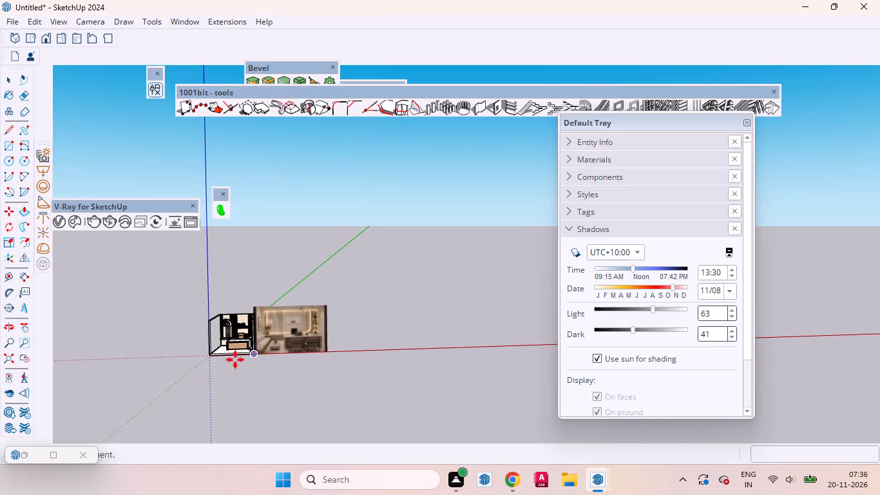
{"action": "scroll", "coordinate": [223, 354], "scroll_direction": "up", "scroll_amount": 19}
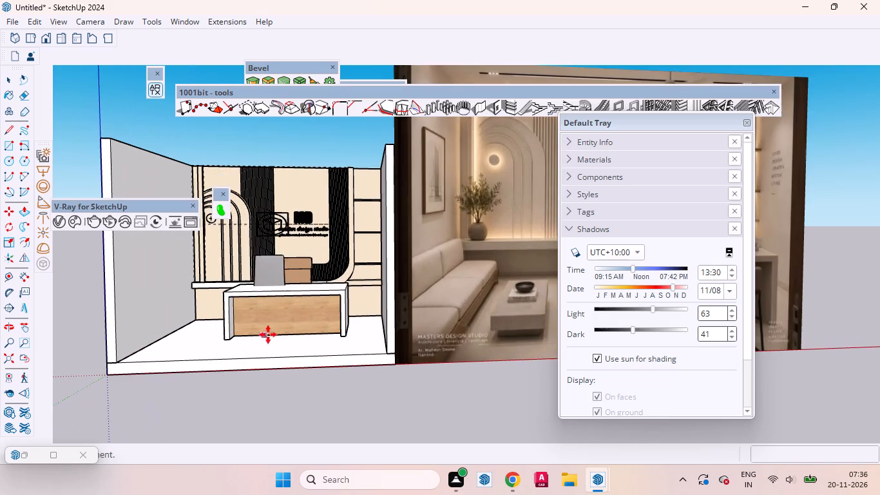
{"action": "scroll", "coordinate": [268, 363], "scroll_direction": "down", "scroll_amount": 6}
{"action": "scroll", "coordinate": [260, 354], "scroll_direction": "up", "scroll_amount": 7}
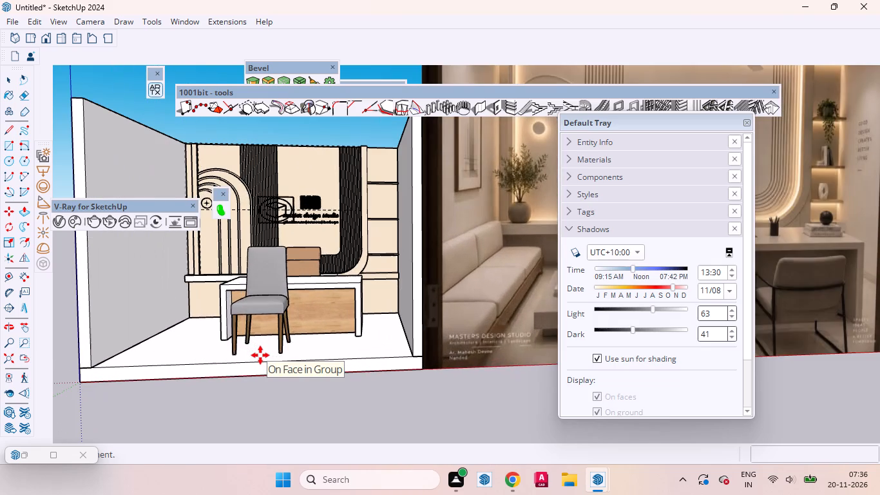
{"action": "left_click", "coordinate": [261, 354]}
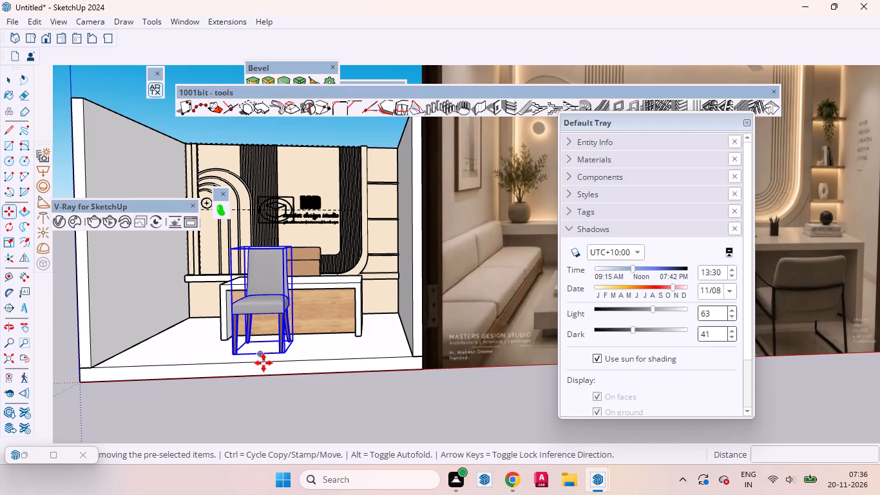
{"action": "key", "text": "space"}
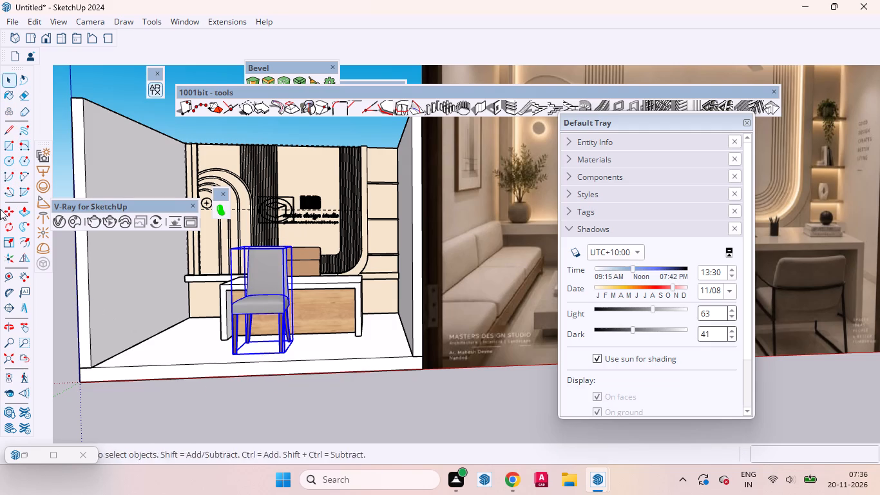
Flip the grey chair front to back about its green-axis plane so it faces the desk.
{"action": "left_click", "coordinate": [28, 257]}
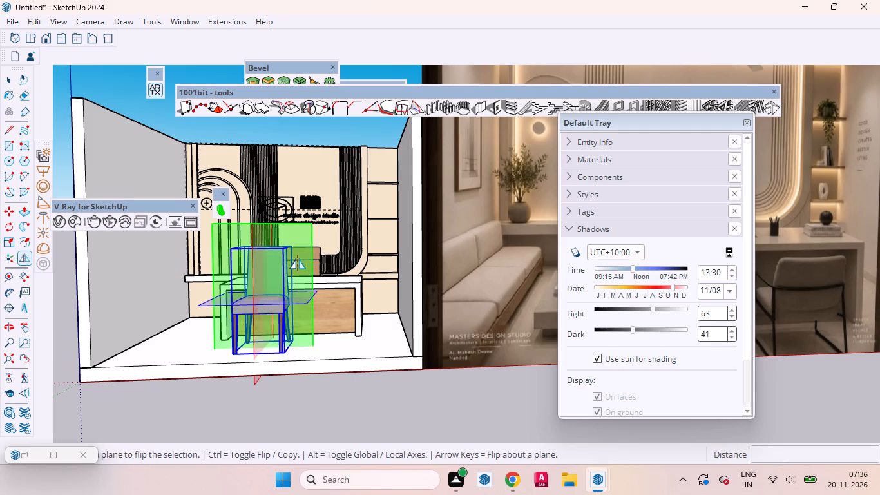
{"action": "left_click", "coordinate": [305, 254]}
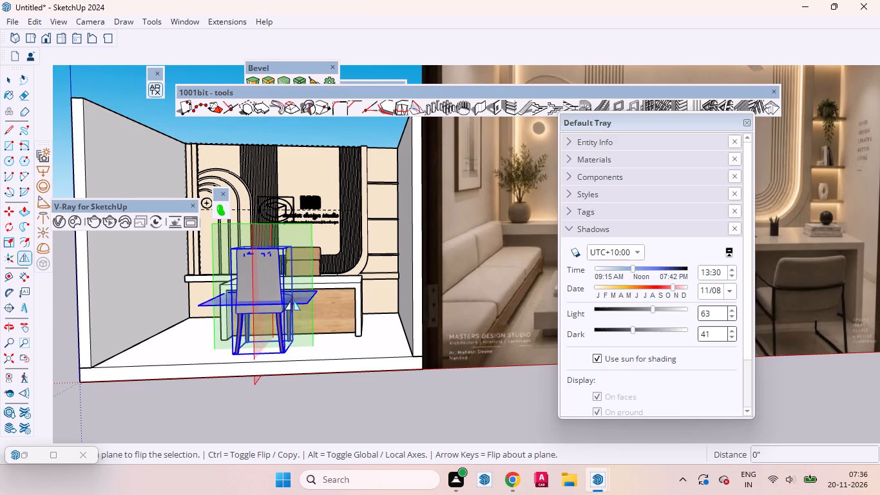
{"action": "key", "text": "space"}
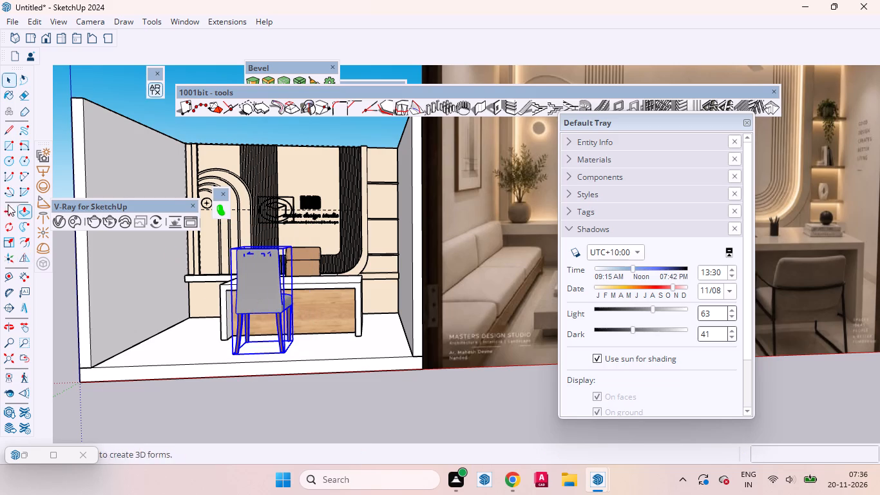
Scale the grey chair down uniformly from a top corner to a factor of about 0.74.
{"action": "left_click", "coordinate": [4, 249]}
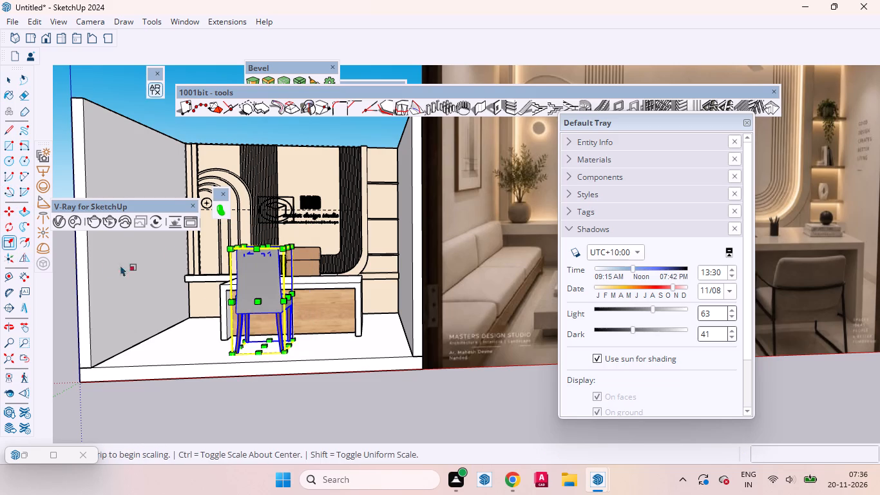
{"action": "left_click", "coordinate": [296, 247]}
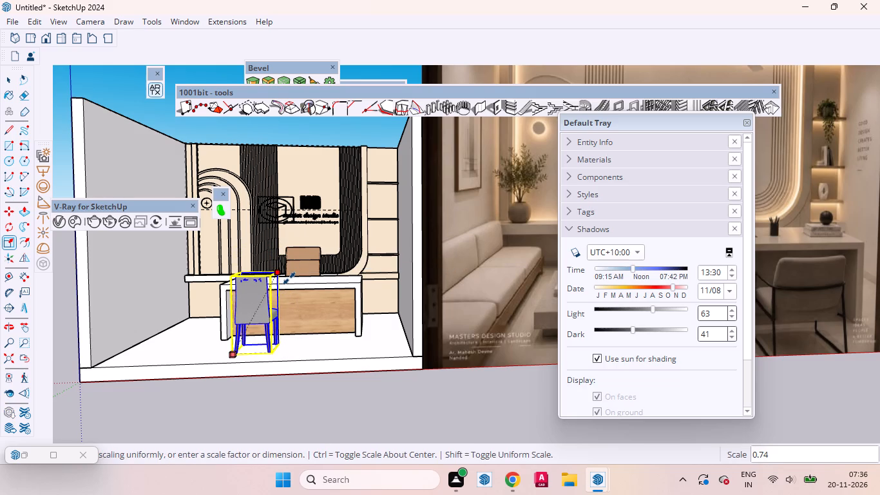
{"action": "left_click", "coordinate": [289, 278]}
{"action": "key", "text": "space"}
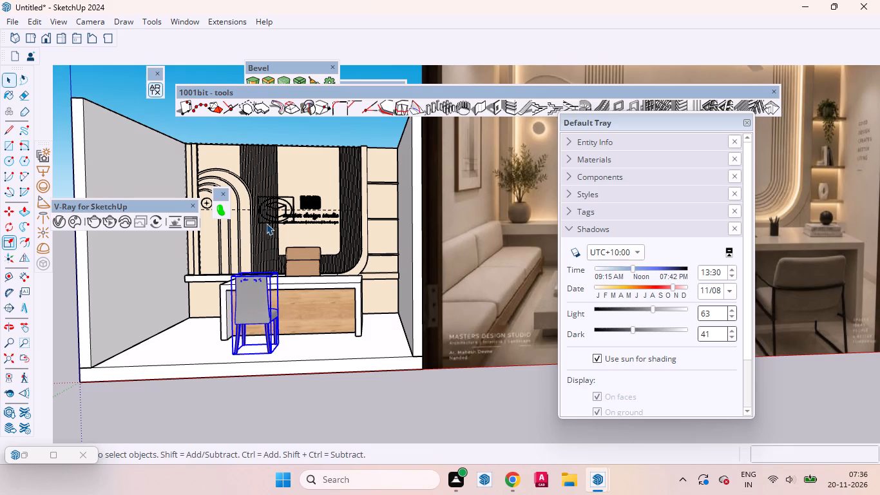
Open the grey chair's nested group for editing and delete the short near-vertical stray line on the back of its backrest.
{"action": "scroll", "coordinate": [204, 273], "scroll_direction": "up", "scroll_amount": 3}
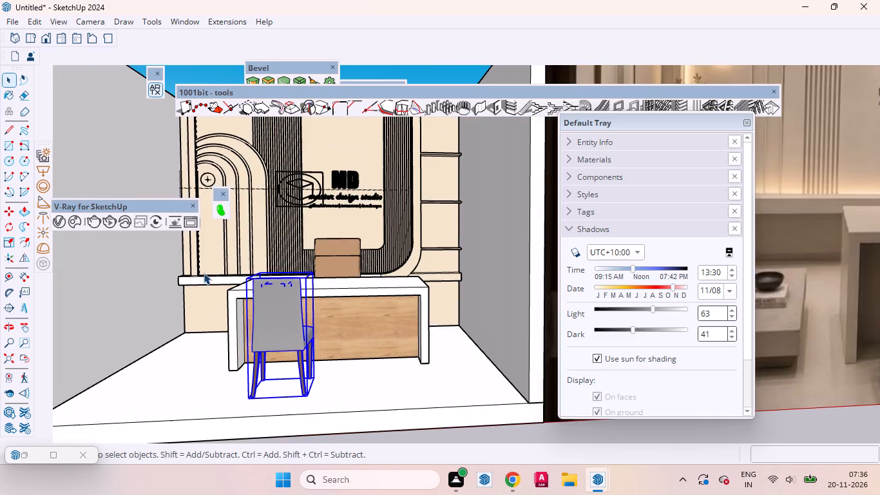
{"action": "scroll", "coordinate": [204, 273], "scroll_direction": "up", "scroll_amount": 1}
{"action": "middle_click_drag", "start_coordinate": [242, 318], "coordinate": [267, 413]}
{"action": "scroll", "coordinate": [356, 443], "scroll_direction": "up", "scroll_amount": 3}
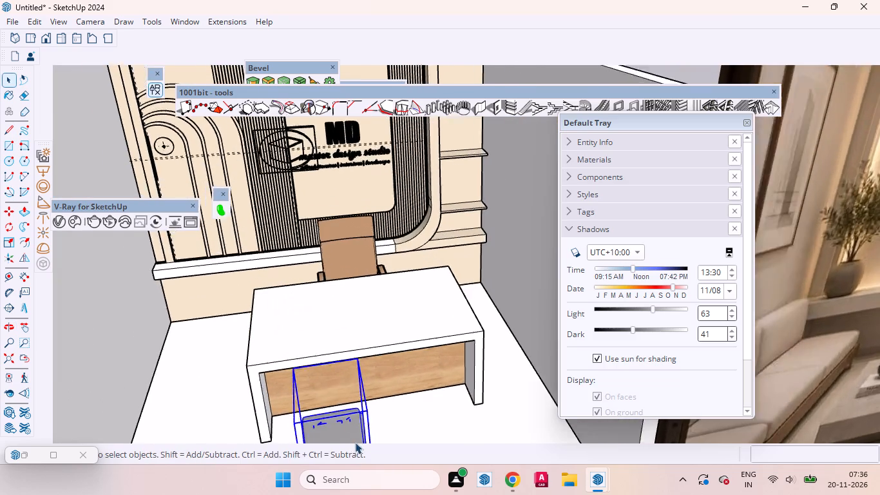
{"action": "scroll", "coordinate": [355, 442], "scroll_direction": "up", "scroll_amount": 7}
{"action": "scroll", "coordinate": [289, 264], "scroll_direction": "down", "scroll_amount": 5}
{"action": "scroll", "coordinate": [312, 369], "scroll_direction": "up", "scroll_amount": 10}
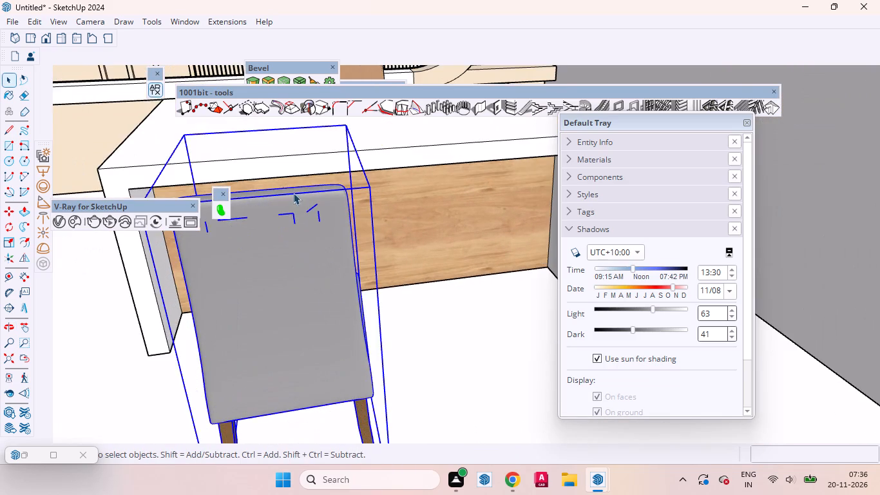
{"action": "scroll", "coordinate": [292, 188], "scroll_direction": "up", "scroll_amount": 9}
{"action": "left_click", "coordinate": [293, 248]}
{"action": "double_click", "coordinate": [296, 247]}
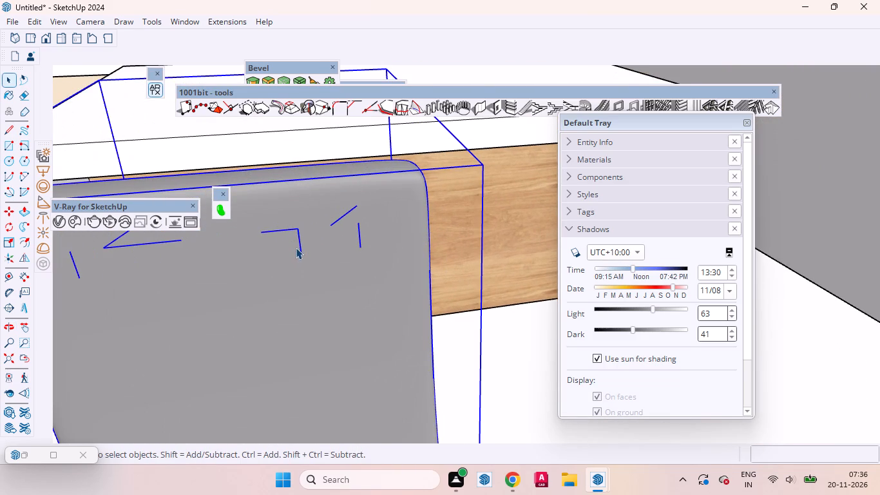
{"action": "left_click", "coordinate": [299, 242]}
{"action": "double_click", "coordinate": [299, 242]}
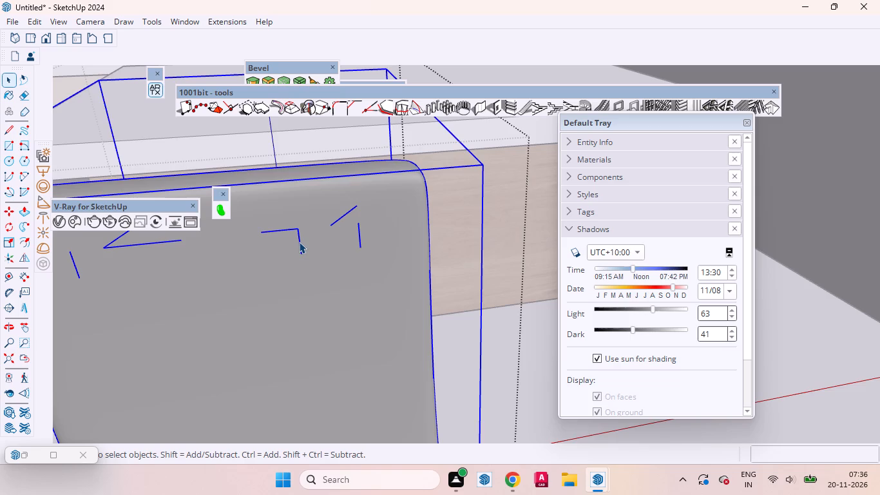
{"action": "left_click_drag", "start_coordinate": [244, 218], "coordinate": [262, 248]}
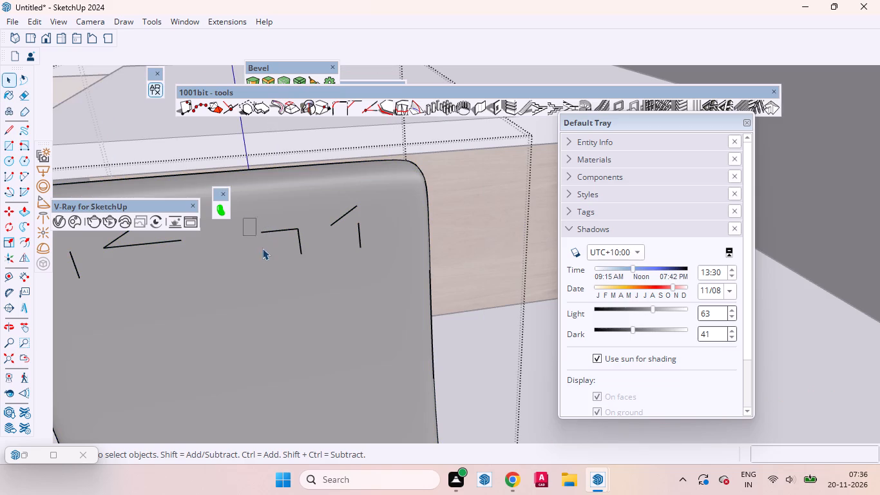
{"action": "left_click_drag", "start_coordinate": [262, 248], "coordinate": [332, 284]}
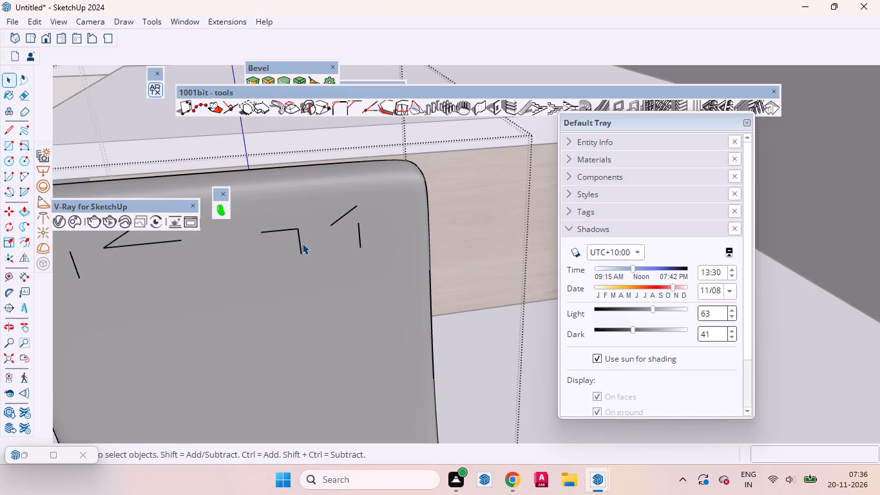
{"action": "left_click", "coordinate": [301, 243]}
{"action": "double_click", "coordinate": [301, 243]}
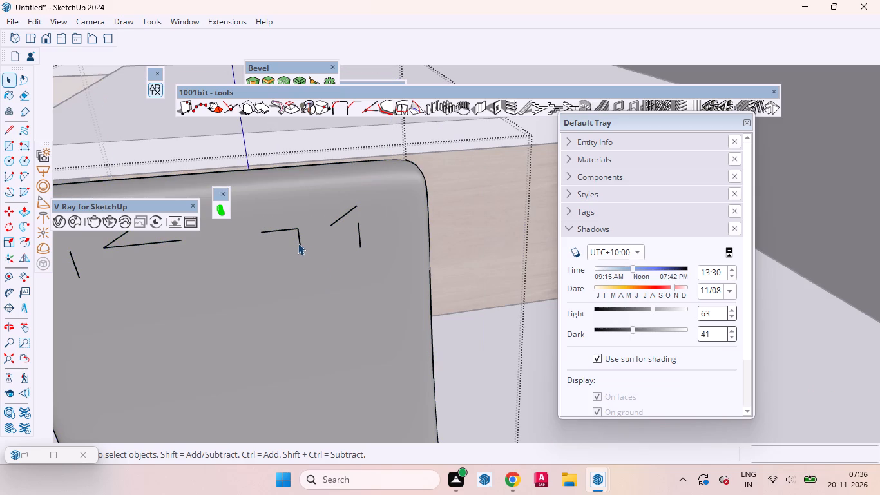
{"action": "left_click", "coordinate": [299, 239]}
{"action": "key", "text": "Delete"}
Erase the remaining stray lines on the back of the grey chair's backrest and leave the chair's nested groups.
{"action": "left_click_drag", "start_coordinate": [24, 92], "coordinate": [35, 107]}
{"action": "left_click", "coordinate": [24, 98]}
{"action": "left_click_drag", "start_coordinate": [284, 224], "coordinate": [291, 245]}
{"action": "left_click_drag", "start_coordinate": [350, 204], "coordinate": [354, 229]}
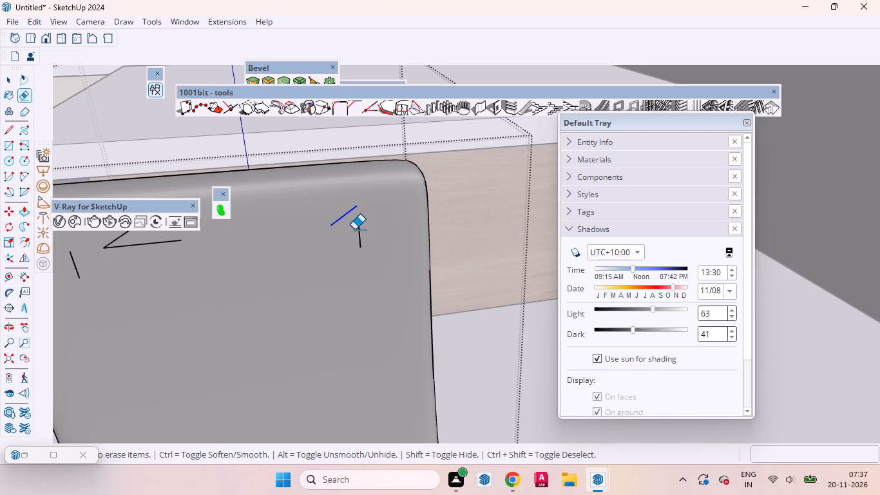
{"action": "left_click_drag", "start_coordinate": [354, 229], "coordinate": [359, 241]}
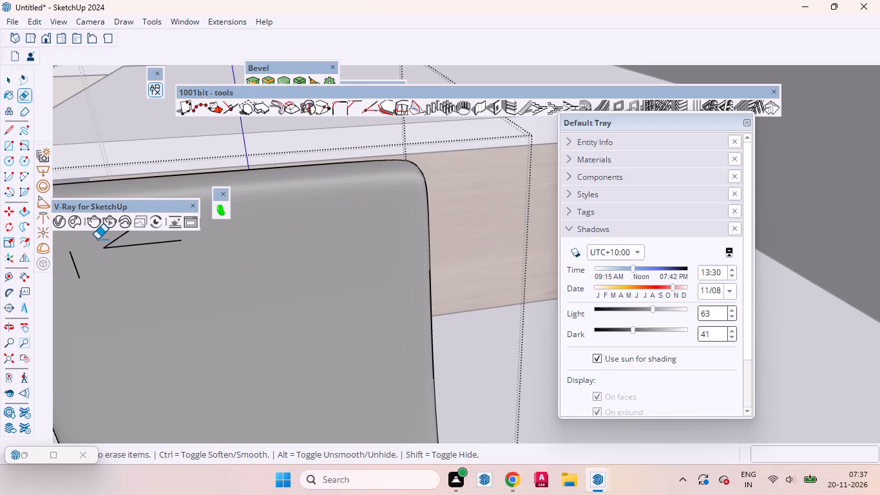
{"action": "left_click_drag", "start_coordinate": [97, 239], "coordinate": [142, 282]}
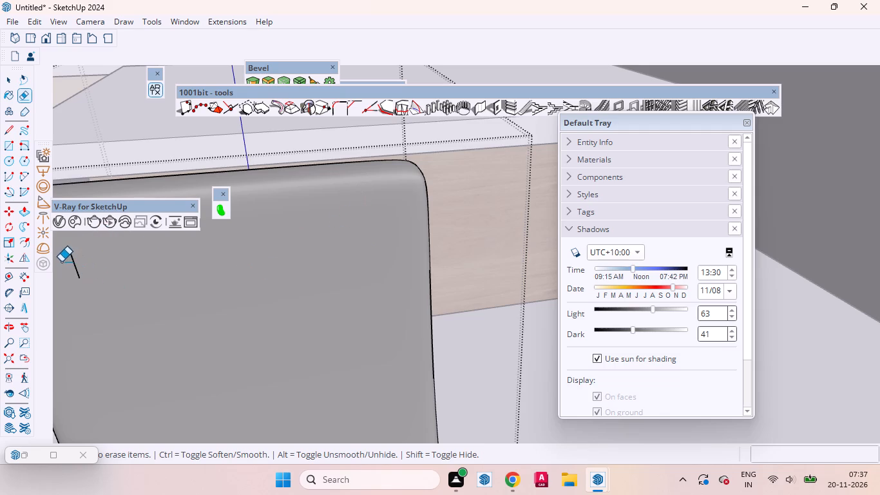
{"action": "left_click_drag", "start_coordinate": [63, 261], "coordinate": [125, 266]}
{"action": "key", "text": "space"}
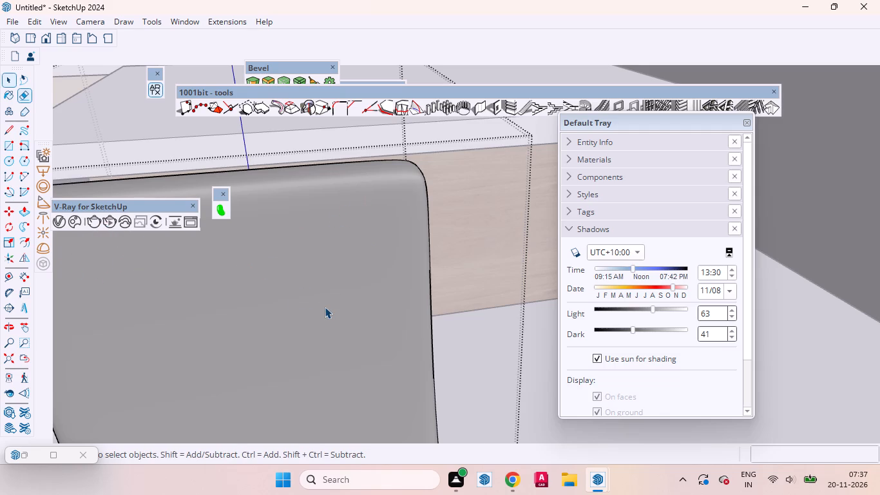
{"action": "scroll", "coordinate": [284, 404], "scroll_direction": "down", "scroll_amount": 9}
{"action": "scroll", "coordinate": [358, 309], "scroll_direction": "down", "scroll_amount": 2}
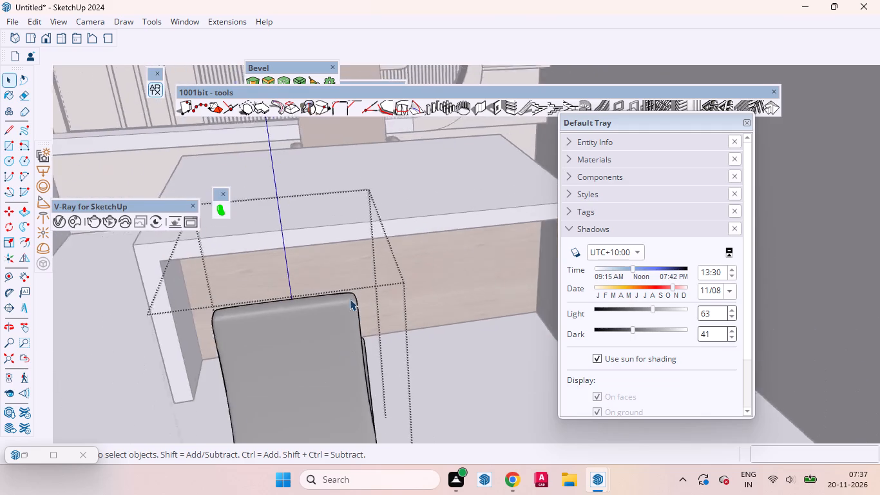
{"action": "scroll", "coordinate": [350, 299], "scroll_direction": "down", "scroll_amount": 10}
{"action": "scroll", "coordinate": [305, 345], "scroll_direction": "down", "scroll_amount": 4}
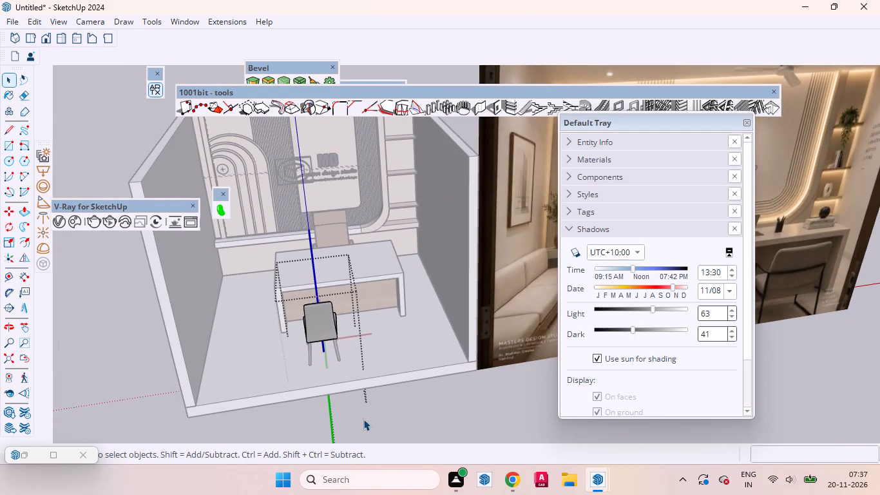
{"action": "double_click", "coordinate": [363, 419]}
{"action": "left_click", "coordinate": [414, 420]}
{"action": "left_click", "coordinate": [437, 422]}
{"action": "left_click", "coordinate": [439, 427]}
{"action": "left_click", "coordinate": [431, 423]}
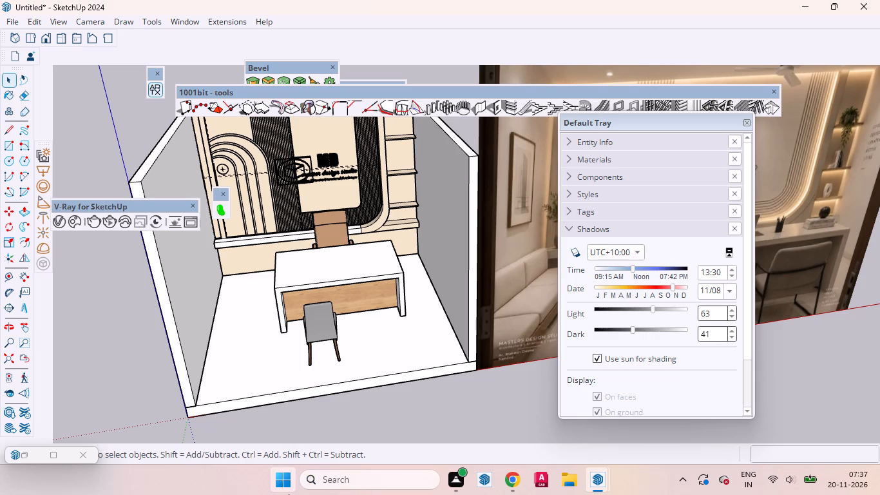
Move the grey chair about 1' 11" along the green axis so its seat tucks under the desk's front edge.
{"action": "scroll", "coordinate": [371, 355], "scroll_direction": "up", "scroll_amount": 5}
{"action": "middle_click_drag", "start_coordinate": [277, 356], "coordinate": [506, 494]}
{"action": "scroll", "coordinate": [415, 328], "scroll_direction": "down", "scroll_amount": 7}
{"action": "scroll", "coordinate": [409, 378], "scroll_direction": "up", "scroll_amount": 6}
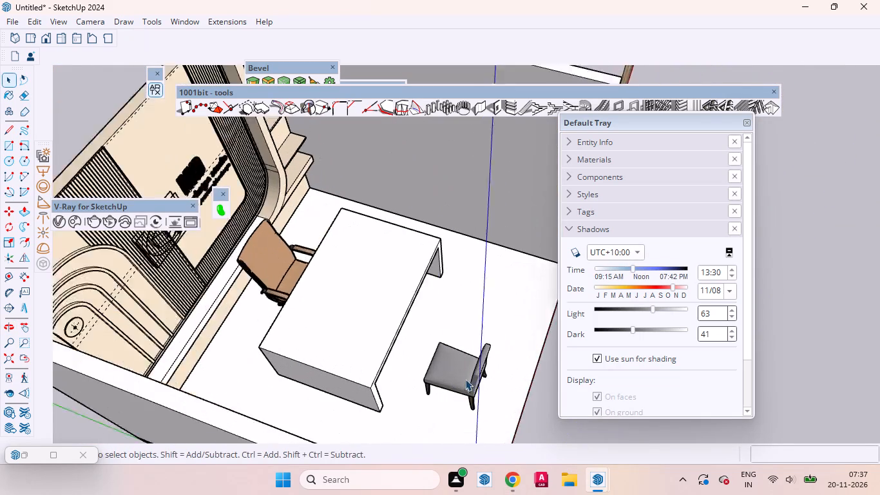
{"action": "left_click", "coordinate": [468, 380]}
{"action": "scroll", "coordinate": [472, 408], "scroll_direction": "up", "scroll_amount": 3}
{"action": "key", "text": "m"}
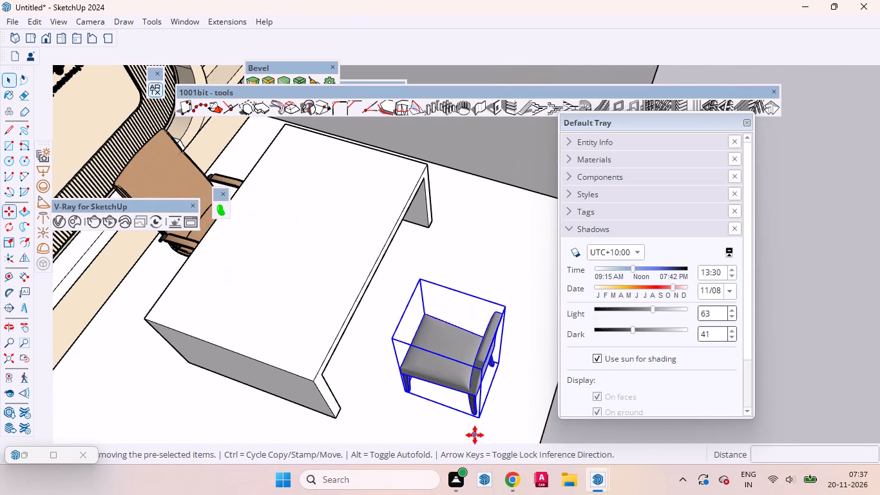
{"action": "left_click", "coordinate": [481, 435]}
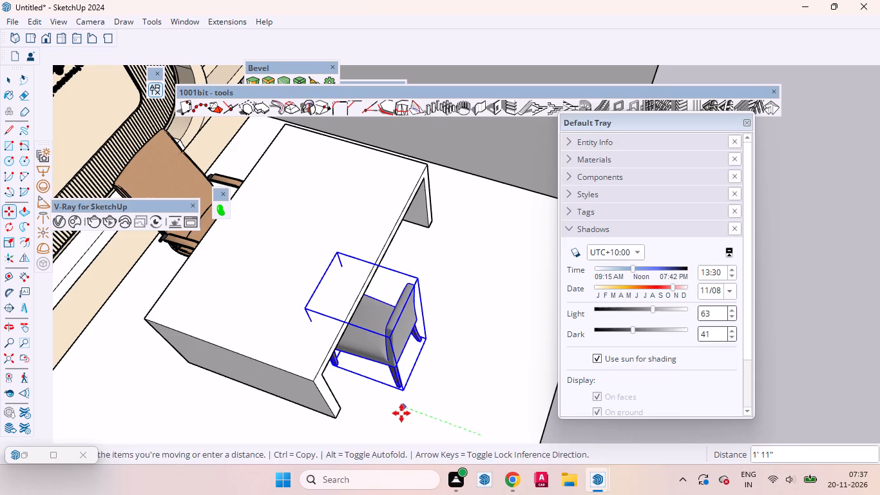
{"action": "left_click", "coordinate": [401, 413]}
Copy the grey chair along the red axis to the shelf-side end of the desk as a second visitor chair.
{"action": "middle_click_drag", "start_coordinate": [445, 374], "coordinate": [235, 312]}
{"action": "scroll", "coordinate": [280, 313], "scroll_direction": "down", "scroll_amount": 5}
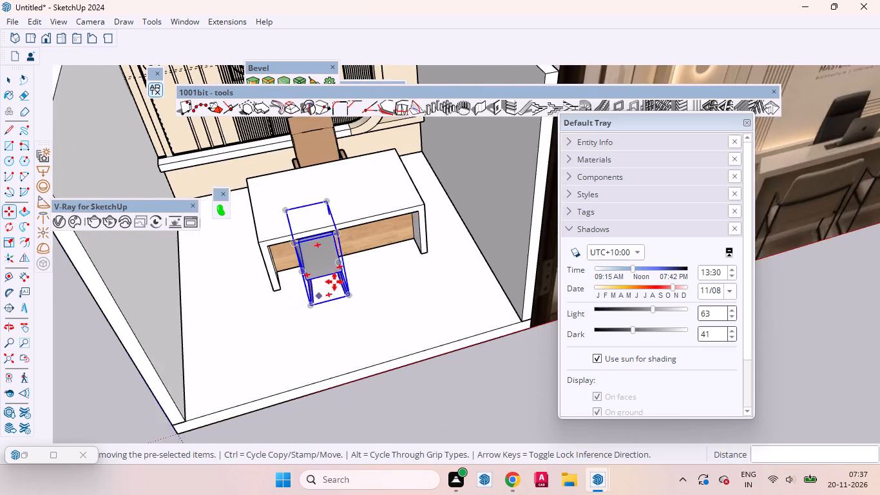
{"action": "scroll", "coordinate": [334, 282], "scroll_direction": "down", "scroll_amount": 2}
{"action": "middle_click_drag", "start_coordinate": [300, 291], "coordinate": [252, 205]}
{"action": "scroll", "coordinate": [307, 238], "scroll_direction": "up", "scroll_amount": 6}
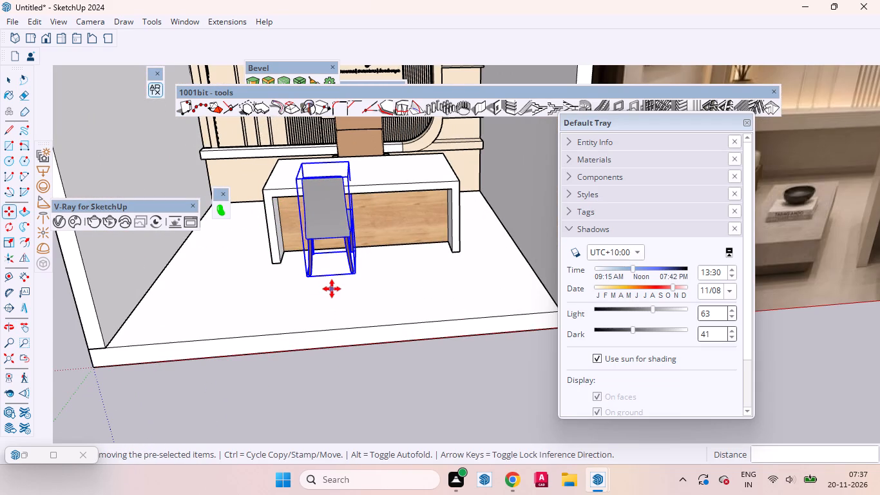
{"action": "left_click", "coordinate": [332, 289]}
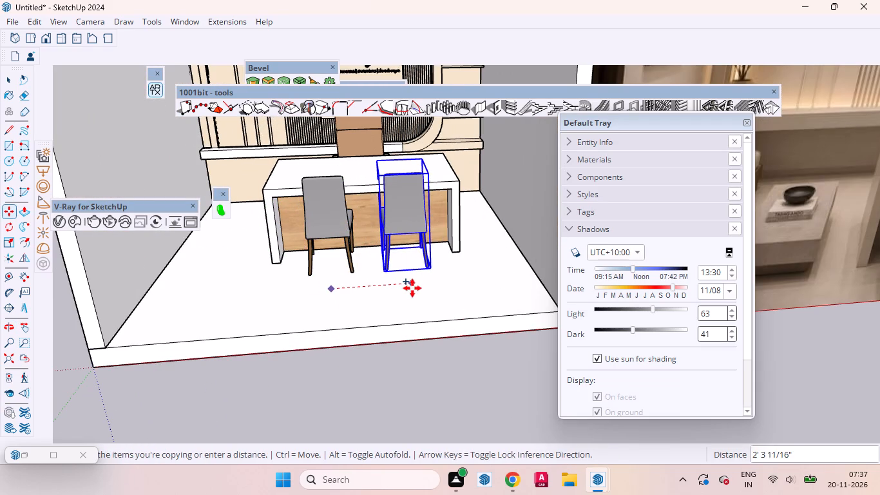
{"action": "left_click", "coordinate": [419, 288]}
{"action": "key", "text": "space"}
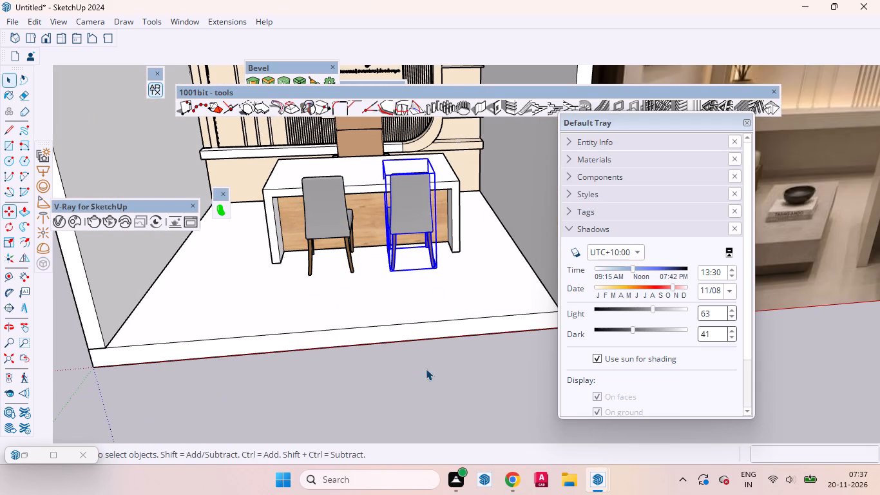
{"action": "left_click", "coordinate": [434, 369]}
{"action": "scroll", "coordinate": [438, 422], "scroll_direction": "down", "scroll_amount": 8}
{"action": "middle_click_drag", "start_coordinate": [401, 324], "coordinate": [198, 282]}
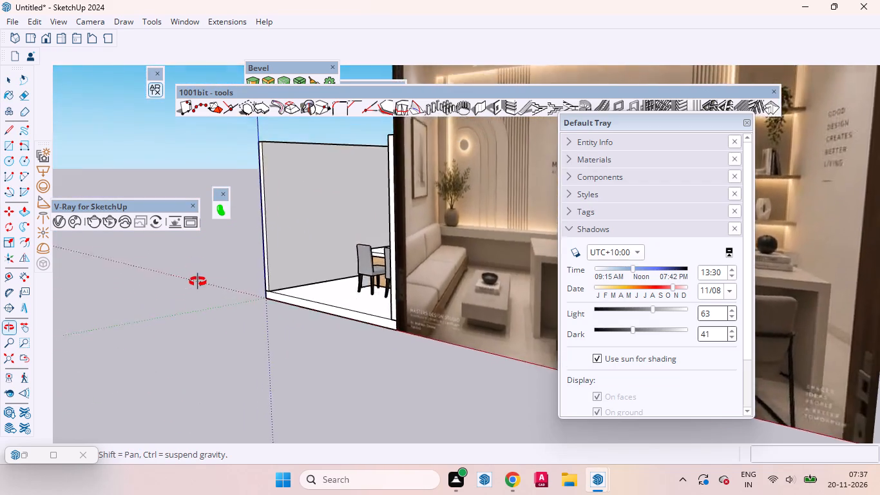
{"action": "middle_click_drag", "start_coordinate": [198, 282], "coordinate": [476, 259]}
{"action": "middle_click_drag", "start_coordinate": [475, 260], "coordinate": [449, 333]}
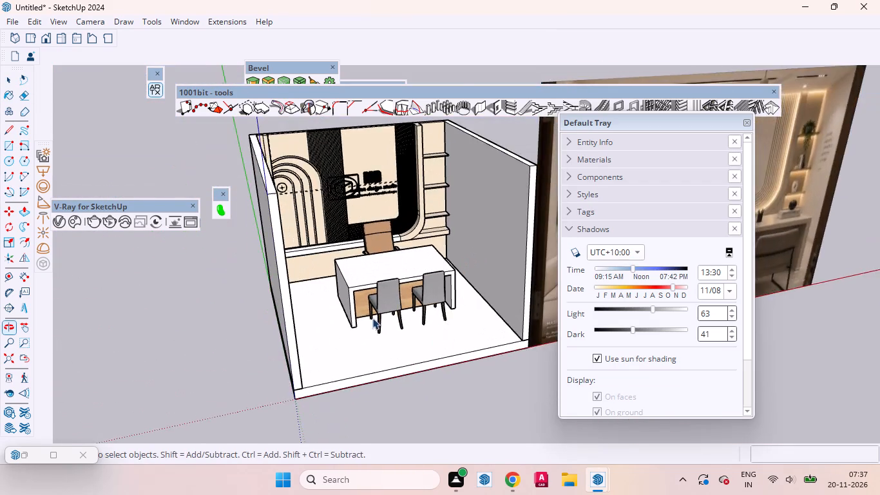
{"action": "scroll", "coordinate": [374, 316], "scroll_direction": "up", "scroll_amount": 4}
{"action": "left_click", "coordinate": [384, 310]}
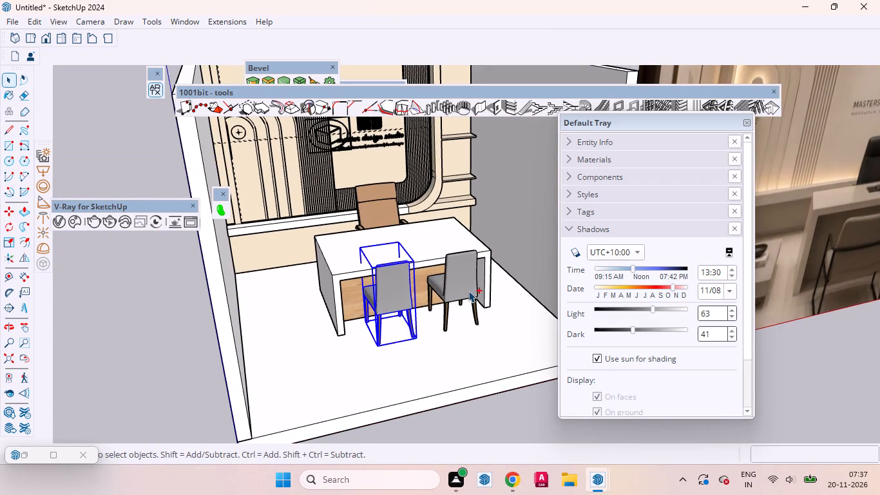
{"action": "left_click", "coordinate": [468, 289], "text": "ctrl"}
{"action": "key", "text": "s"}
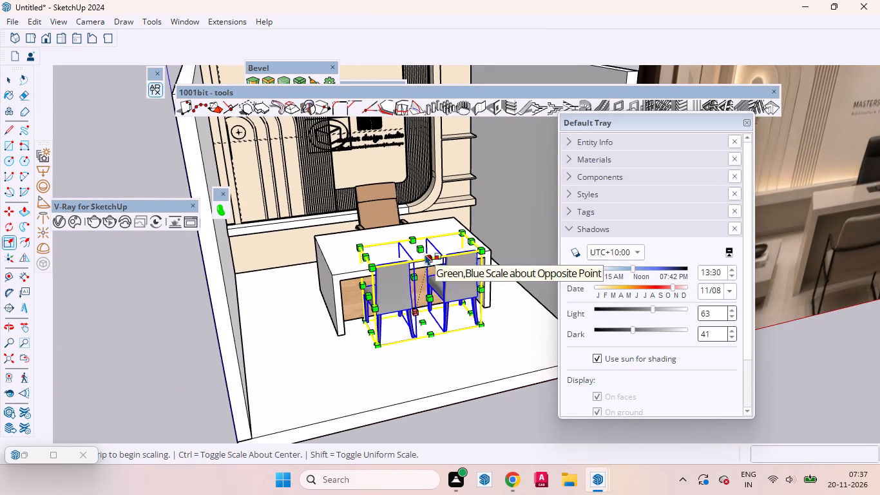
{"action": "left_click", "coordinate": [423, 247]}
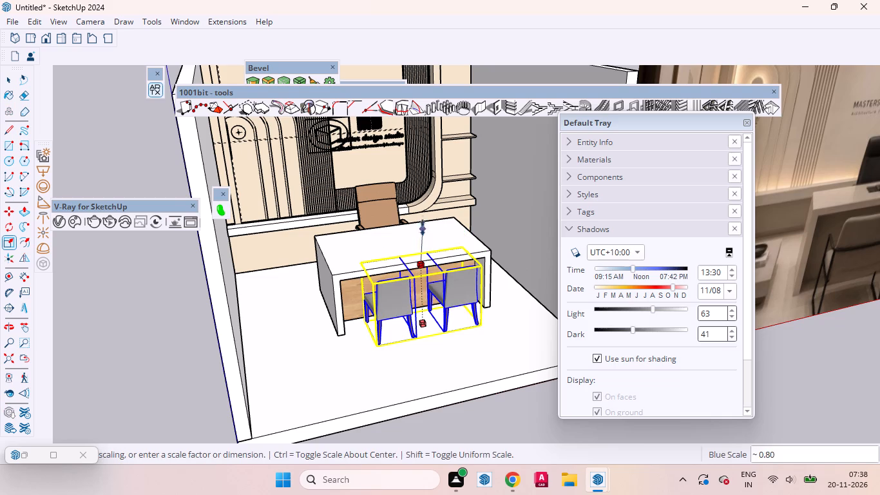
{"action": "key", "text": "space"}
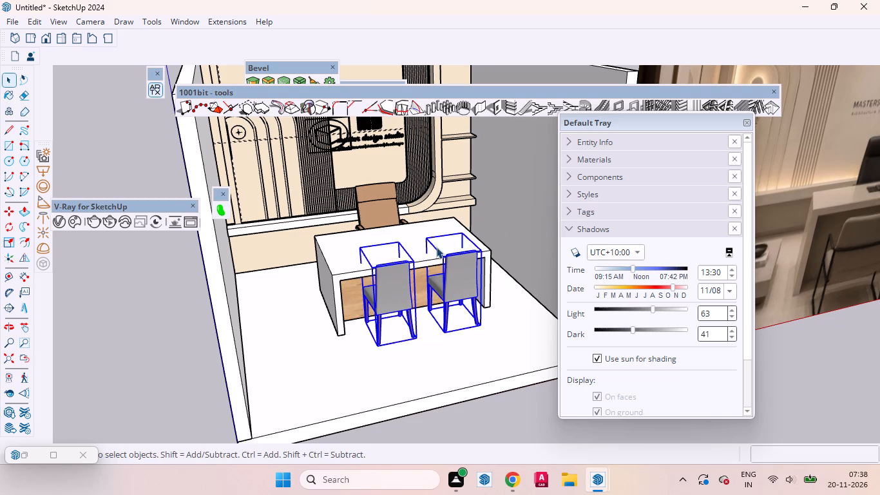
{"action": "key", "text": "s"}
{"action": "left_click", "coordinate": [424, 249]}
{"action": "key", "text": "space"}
Scale both grey chairs together uniformly from a top corner to a factor of about 1.00 and clear the selection.
{"action": "middle_click_drag", "start_coordinate": [428, 246], "coordinate": [580, 442]}
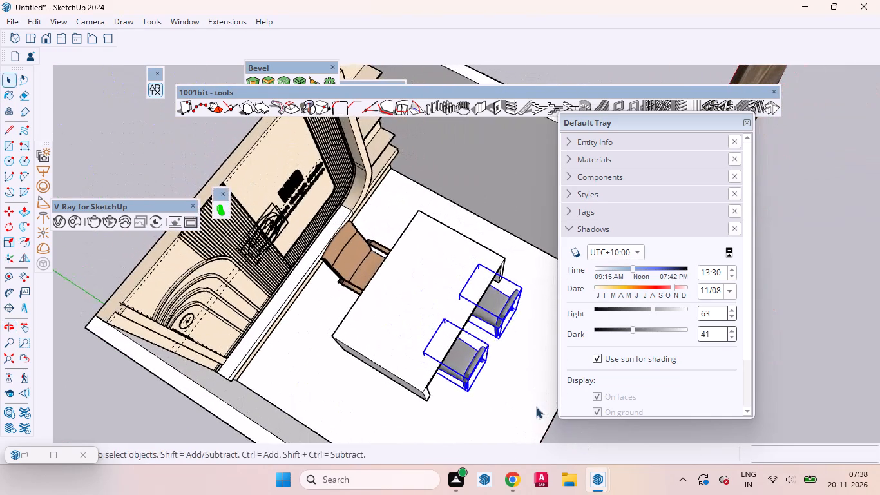
{"action": "key", "text": "s"}
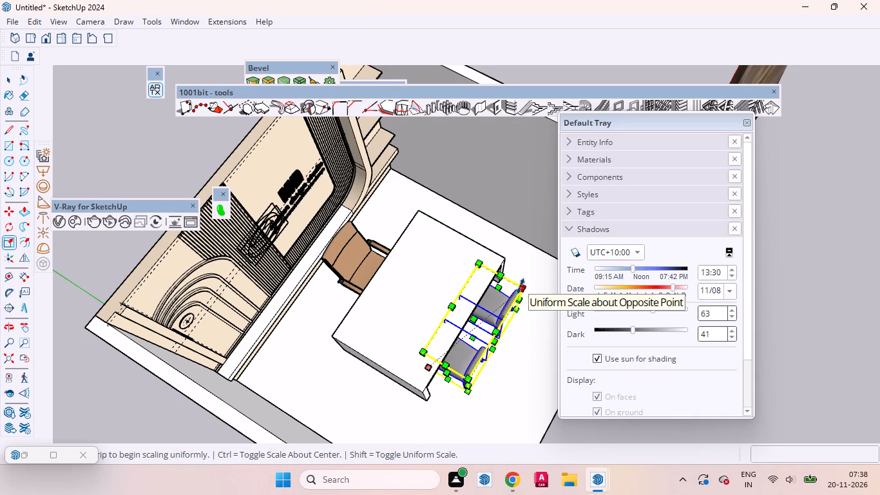
{"action": "left_click", "coordinate": [521, 286]}
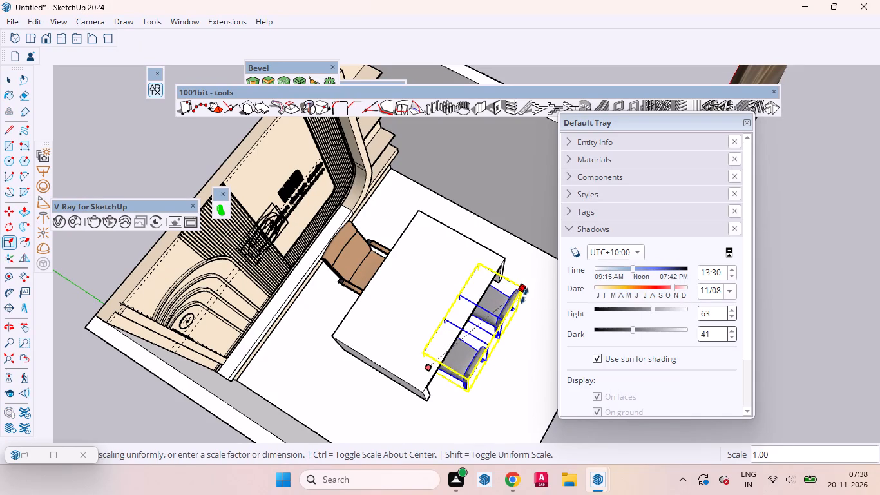
{"action": "left_click", "coordinate": [524, 296]}
{"action": "middle_click_drag", "start_coordinate": [504, 335], "coordinate": [279, 169]}
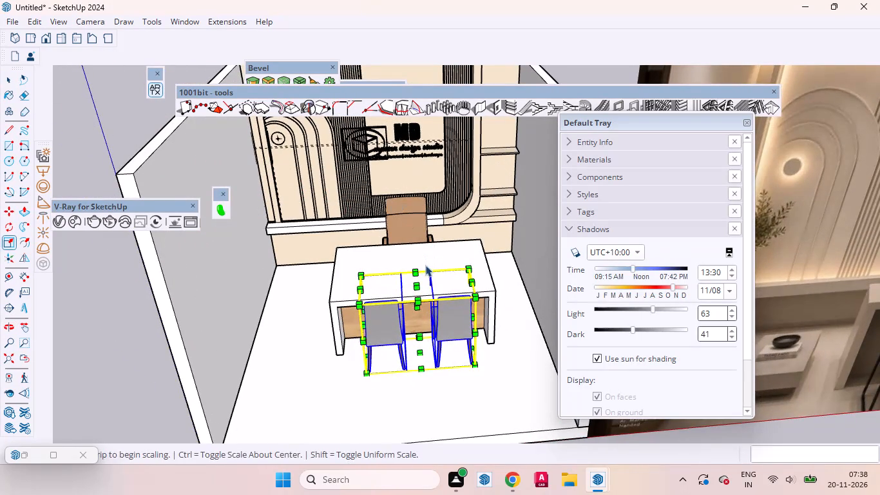
{"action": "key", "text": "space"}
{"action": "middle_click_drag", "start_coordinate": [422, 296], "coordinate": [396, 174]}
{"action": "scroll", "coordinate": [416, 264], "scroll_direction": "down", "scroll_amount": 6}
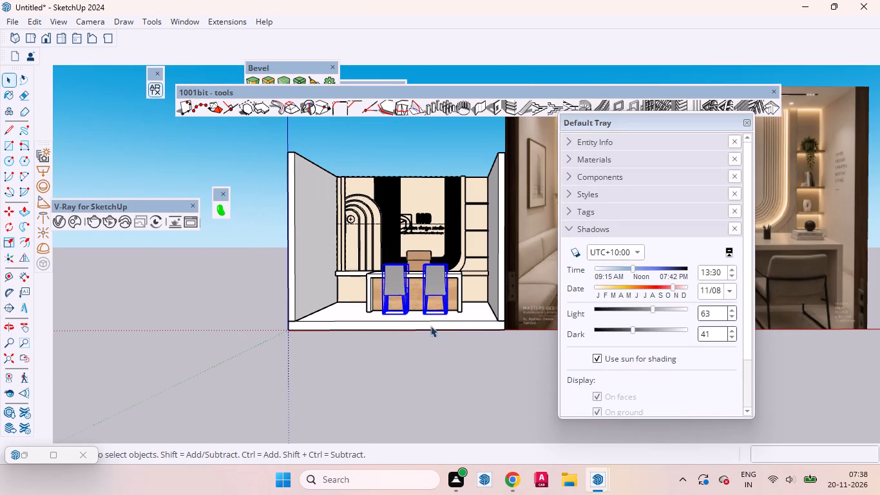
{"action": "double_click", "coordinate": [439, 348]}
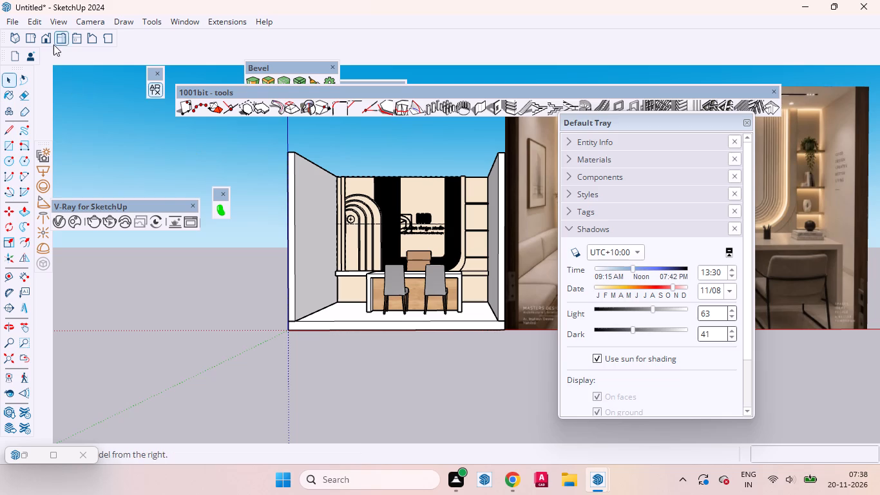
Examine the furnished room from the front and in overview, comparing the desk and chairs with the reference image.
{"action": "left_click", "coordinate": [46, 36]}
{"action": "scroll", "coordinate": [243, 325], "scroll_direction": "up", "scroll_amount": 5}
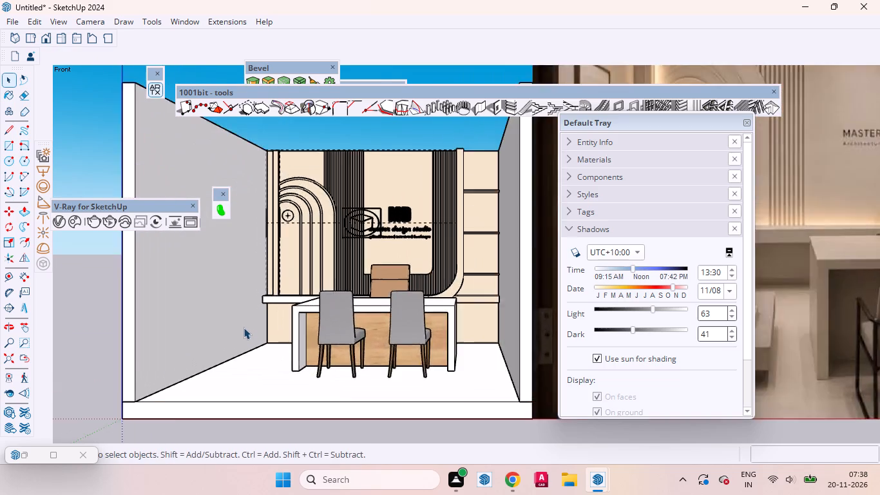
{"action": "scroll", "coordinate": [244, 327], "scroll_direction": "up", "scroll_amount": 2}
{"action": "middle_click_drag", "start_coordinate": [311, 351], "coordinate": [364, 413]}
{"action": "scroll", "coordinate": [313, 296], "scroll_direction": "down", "scroll_amount": 2}
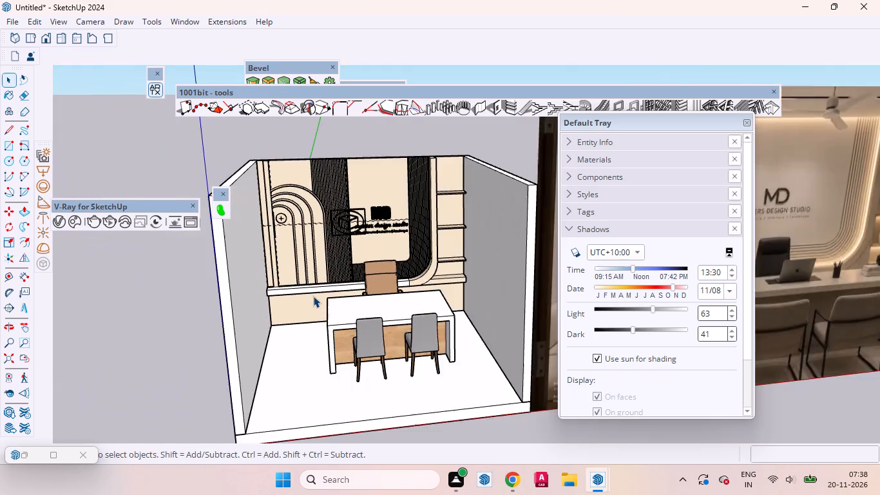
{"action": "scroll", "coordinate": [313, 296], "scroll_direction": "down", "scroll_amount": 4}
{"action": "scroll", "coordinate": [312, 300], "scroll_direction": "up", "scroll_amount": 1}
{"action": "scroll", "coordinate": [311, 307], "scroll_direction": "down", "scroll_amount": 1}
{"action": "scroll", "coordinate": [303, 313], "scroll_direction": "up", "scroll_amount": 1}
{"action": "scroll", "coordinate": [302, 313], "scroll_direction": "down", "scroll_amount": 9}
{"action": "scroll", "coordinate": [484, 342], "scroll_direction": "up", "scroll_amount": 5}
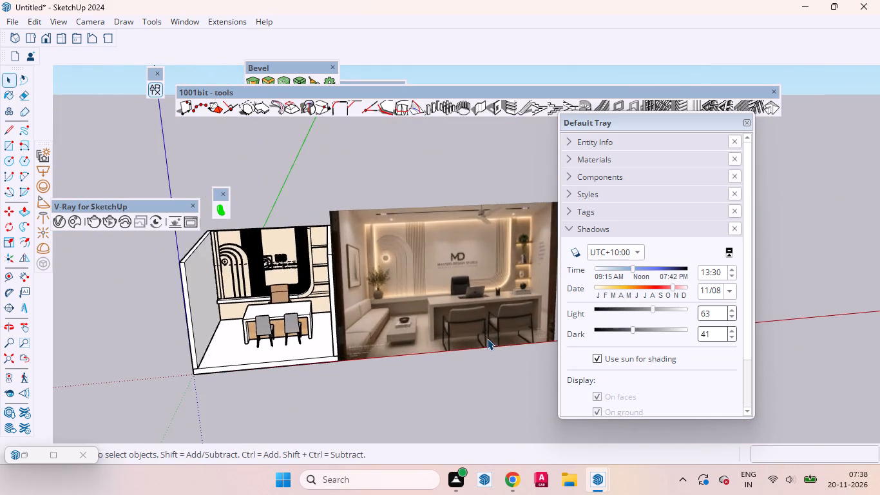
{"action": "scroll", "coordinate": [487, 338], "scroll_direction": "up", "scroll_amount": 2}
{"action": "scroll", "coordinate": [479, 344], "scroll_direction": "down", "scroll_amount": 11}
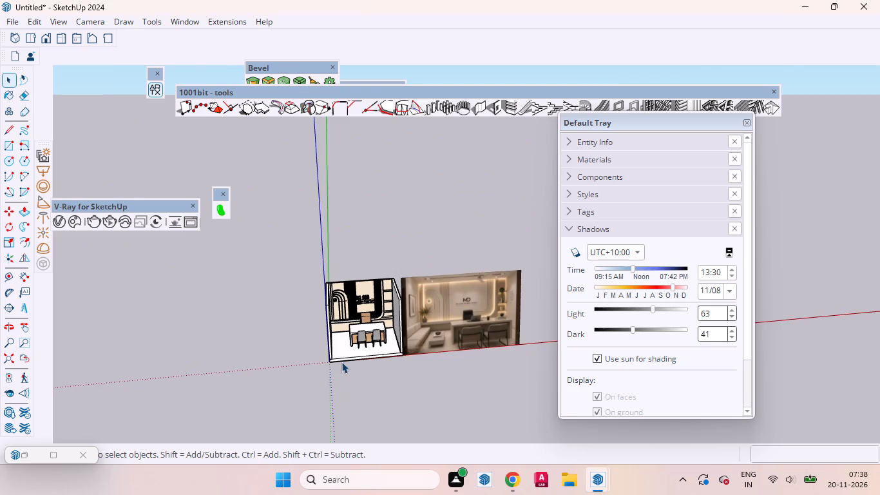
{"action": "scroll", "coordinate": [341, 362], "scroll_direction": "up", "scroll_amount": 5}
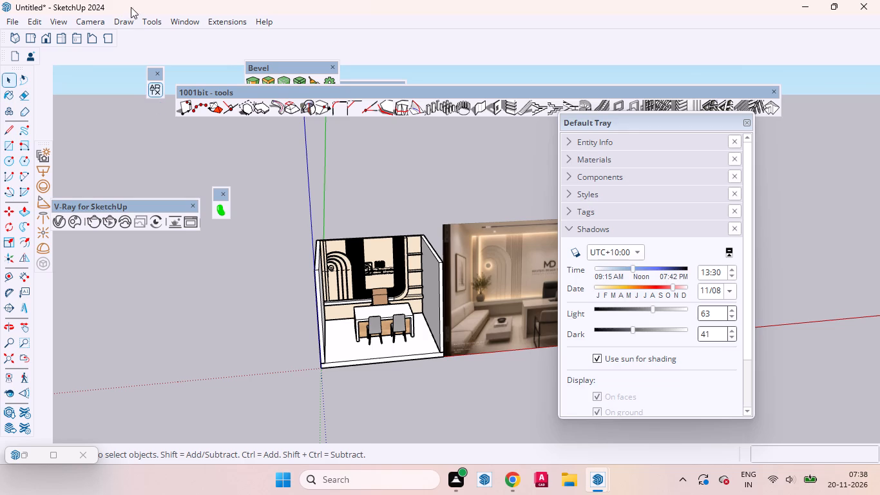
Search 3D Warehouse for sofa models in place of the chairs search.
{"action": "left_click", "coordinate": [177, 19]}
{"action": "left_click", "coordinate": [228, 128]}
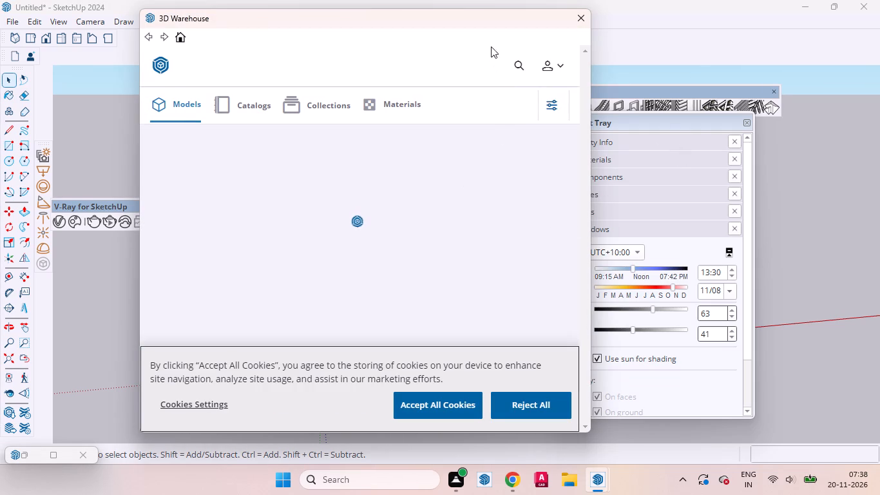
{"action": "left_click", "coordinate": [517, 62]}
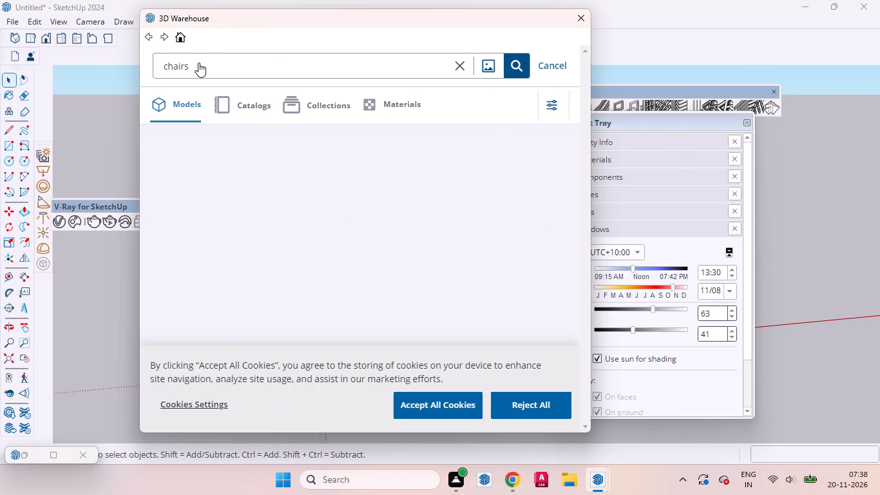
{"action": "left_click", "coordinate": [198, 63]}
{"action": "left_click", "coordinate": [190, 64]}
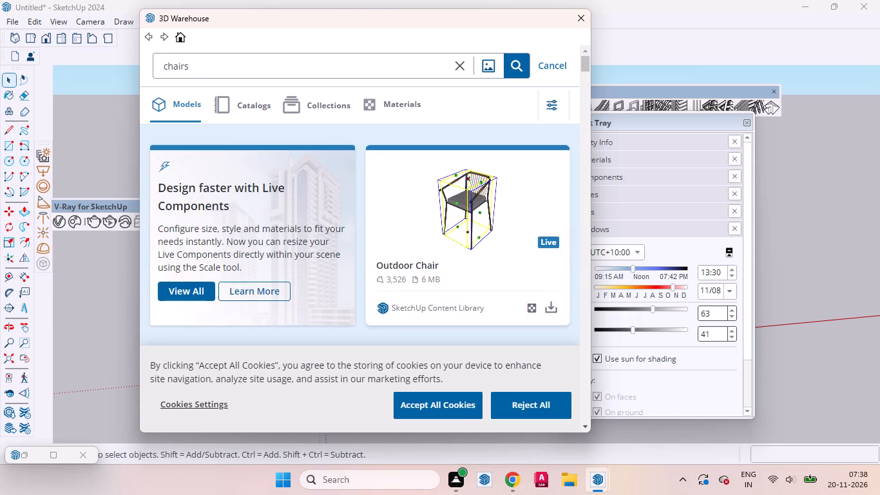
{"action": "key", "text": "BackSpace"}
{"action": "key", "text": "BackSpace"}
{"action": "key", "text": "BackSpace"}
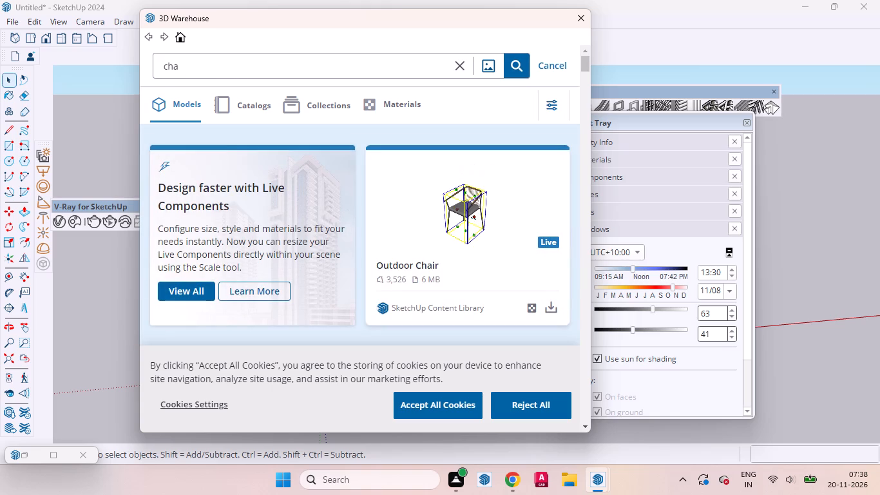
{"action": "key", "text": "BackSpace"}
{"action": "key", "text": "BackSpace"}
{"action": "key", "text": "BackSpace"}
{"action": "type", "text": "sofa"}
{"action": "key", "text": "Return"}
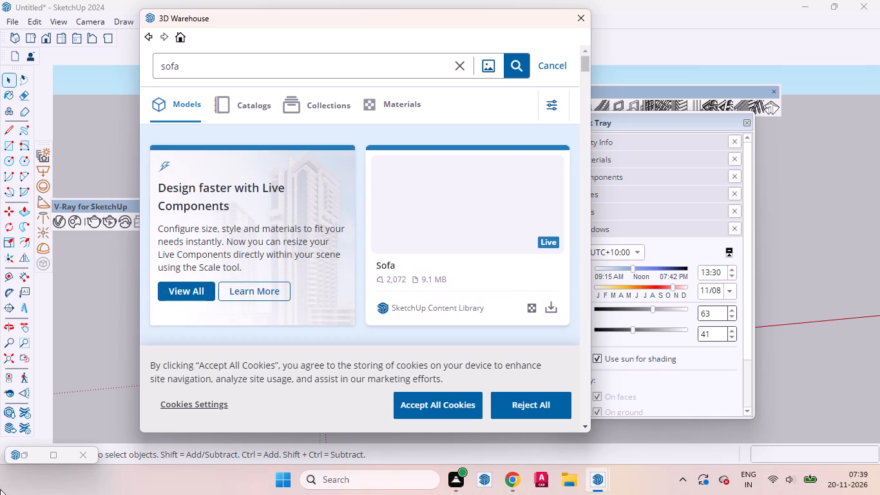
Browse the sofa results for a light upholstered sofa that suits the reference office.
{"action": "scroll", "coordinate": [417, 193], "scroll_direction": "down", "scroll_amount": 3}
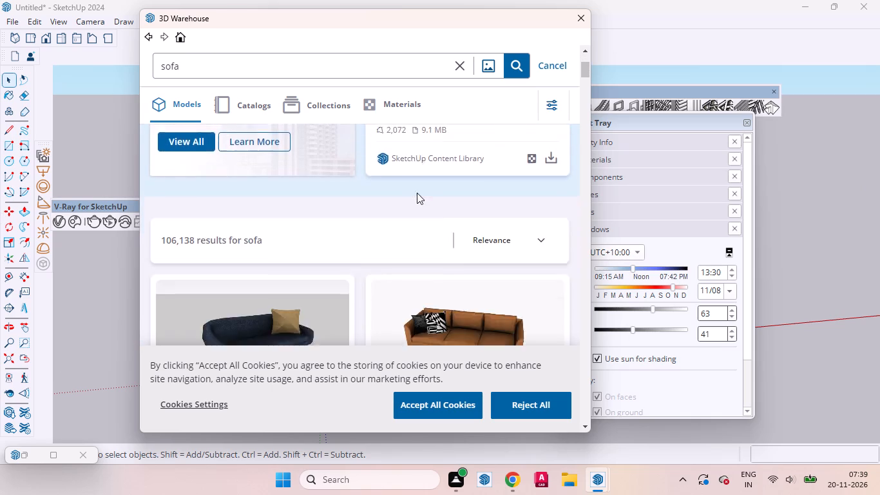
{"action": "scroll", "coordinate": [417, 193], "scroll_direction": "up", "scroll_amount": 1}
{"action": "scroll", "coordinate": [417, 193], "scroll_direction": "down", "scroll_amount": 3}
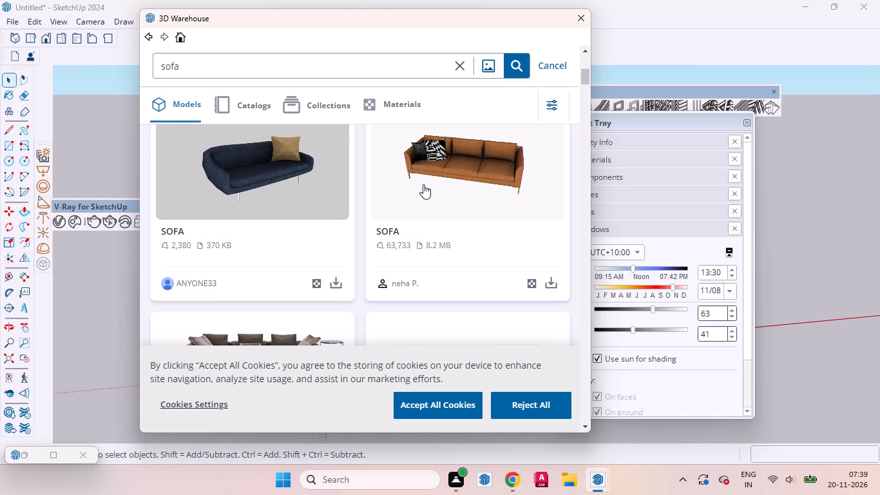
{"action": "scroll", "coordinate": [423, 184], "scroll_direction": "down", "scroll_amount": 5}
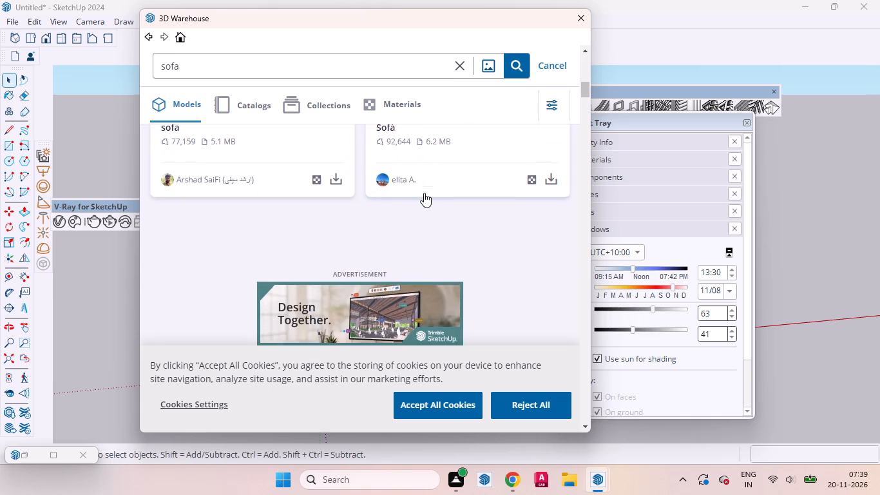
{"action": "scroll", "coordinate": [424, 193], "scroll_direction": "up", "scroll_amount": 7}
{"action": "scroll", "coordinate": [424, 193], "scroll_direction": "down", "scroll_amount": 1}
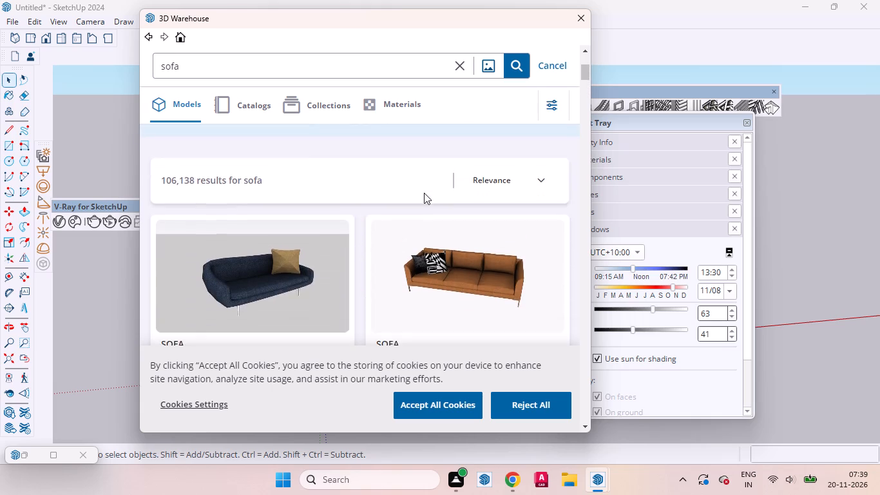
{"action": "scroll", "coordinate": [424, 193], "scroll_direction": "down", "scroll_amount": 12}
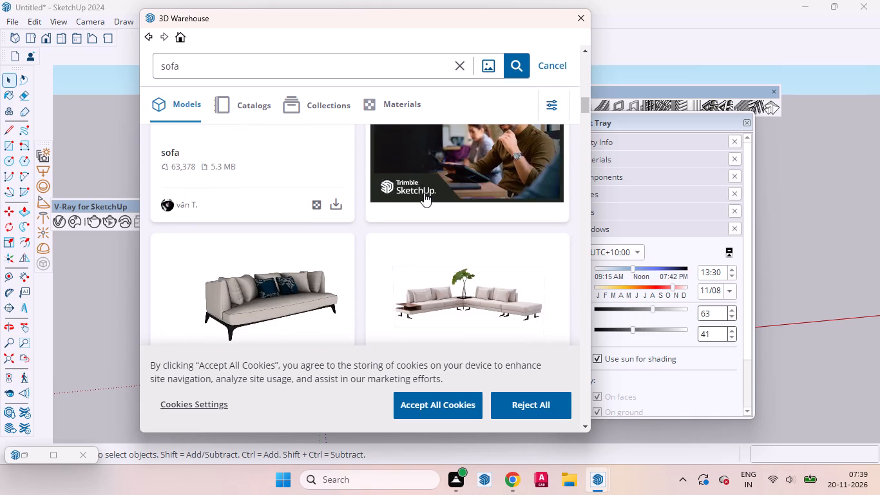
{"action": "scroll", "coordinate": [424, 193], "scroll_direction": "down", "scroll_amount": 1}
{"action": "scroll", "coordinate": [424, 193], "scroll_direction": "up", "scroll_amount": 3}
{"action": "scroll", "coordinate": [424, 193], "scroll_direction": "down", "scroll_amount": 1}
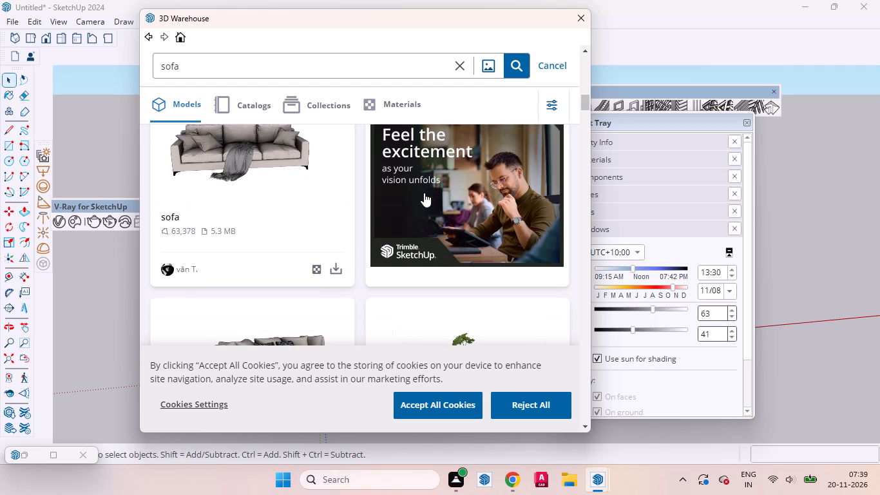
{"action": "scroll", "coordinate": [424, 193], "scroll_direction": "down", "scroll_amount": 3}
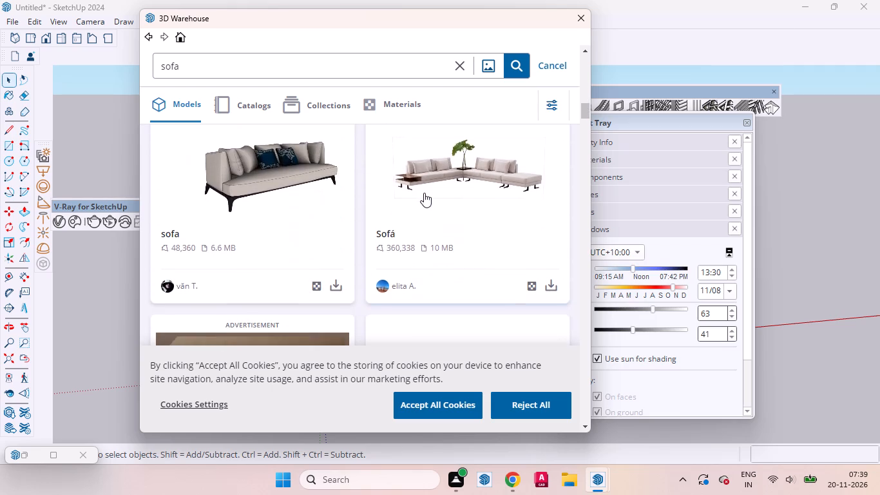
{"action": "scroll", "coordinate": [424, 193], "scroll_direction": "down", "scroll_amount": 2}
{"action": "scroll", "coordinate": [424, 193], "scroll_direction": "up", "scroll_amount": 3}
{"action": "scroll", "coordinate": [424, 193], "scroll_direction": "down", "scroll_amount": 4}
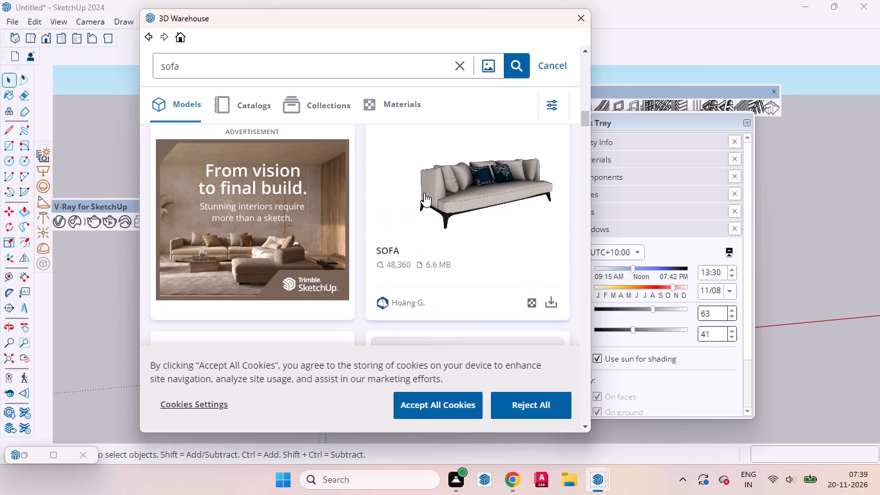
{"action": "scroll", "coordinate": [424, 193], "scroll_direction": "down", "scroll_amount": 4}
{"action": "scroll", "coordinate": [424, 193], "scroll_direction": "up", "scroll_amount": 3}
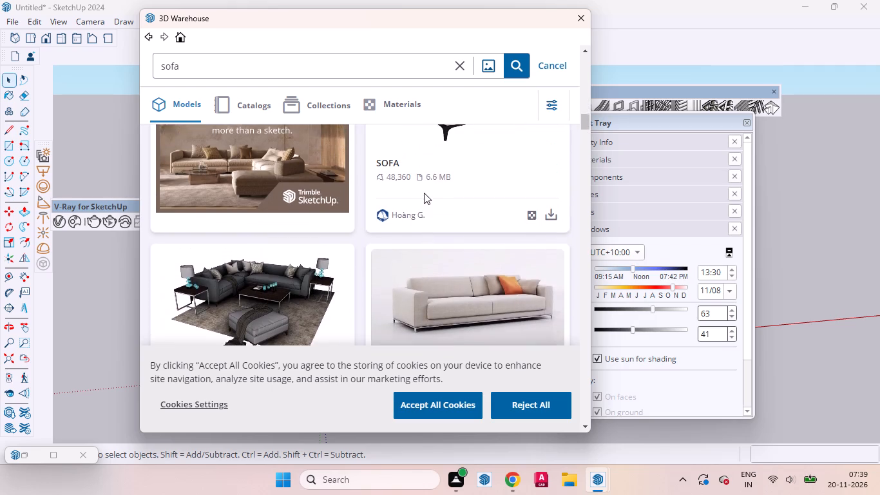
{"action": "scroll", "coordinate": [424, 193], "scroll_direction": "up", "scroll_amount": 1}
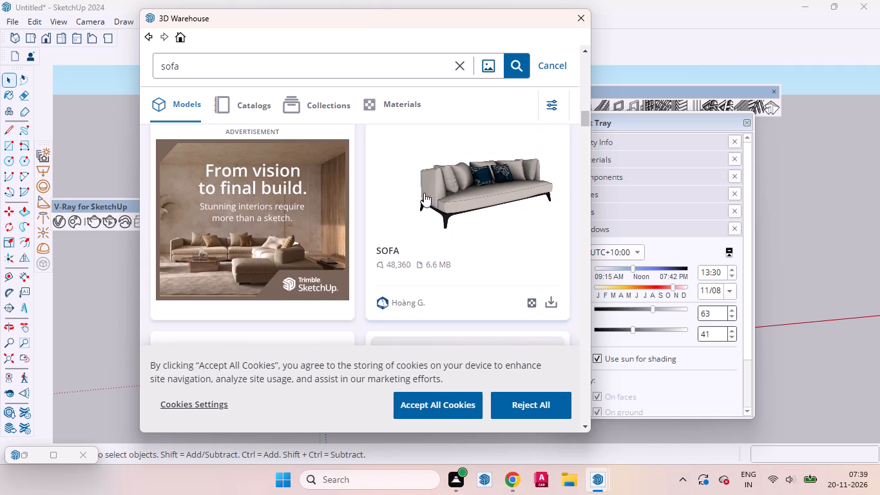
{"action": "scroll", "coordinate": [424, 193], "scroll_direction": "up", "scroll_amount": 4}
{"action": "scroll", "coordinate": [424, 193], "scroll_direction": "down", "scroll_amount": 2}
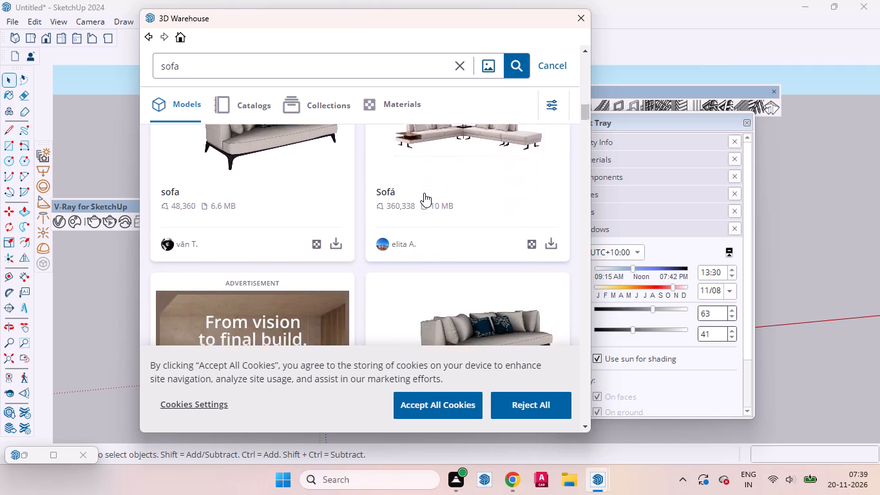
{"action": "scroll", "coordinate": [424, 193], "scroll_direction": "down", "scroll_amount": 3}
{"action": "scroll", "coordinate": [424, 193], "scroll_direction": "up", "scroll_amount": 2}
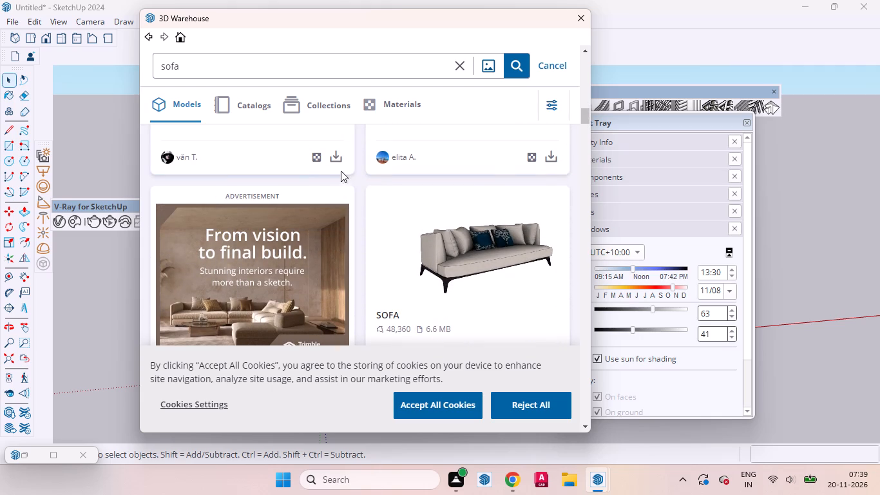
Load the 6.6 MB beige sofa with dark blue cushions directly into the model and place it on the floor in front of the desk.
{"action": "left_click", "coordinate": [332, 159]}
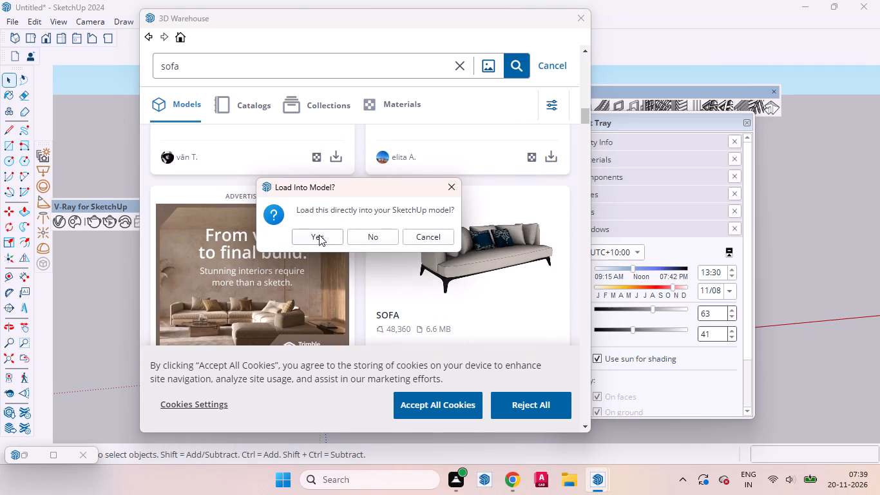
{"action": "left_click", "coordinate": [317, 235]}
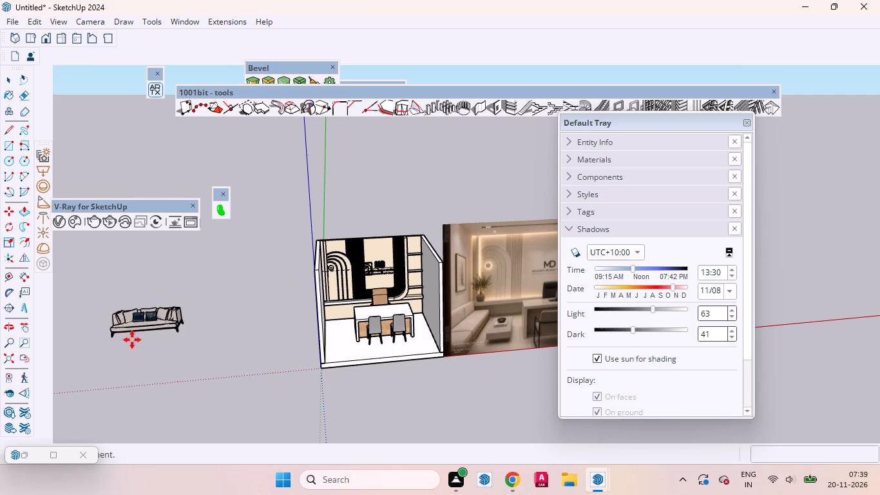
{"action": "scroll", "coordinate": [137, 360], "scroll_direction": "up", "scroll_amount": 8}
{"action": "middle_click_drag", "start_coordinate": [197, 349], "coordinate": [0, 435]}
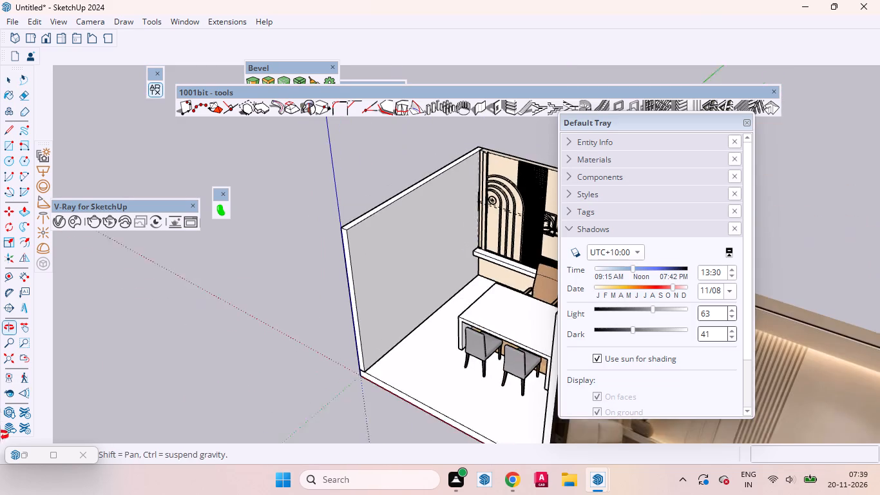
{"action": "middle_click_drag", "start_coordinate": [0, 435], "coordinate": [5, 436]}
{"action": "scroll", "coordinate": [437, 355], "scroll_direction": "up", "scroll_amount": 3}
{"action": "left_click", "coordinate": [423, 344]}
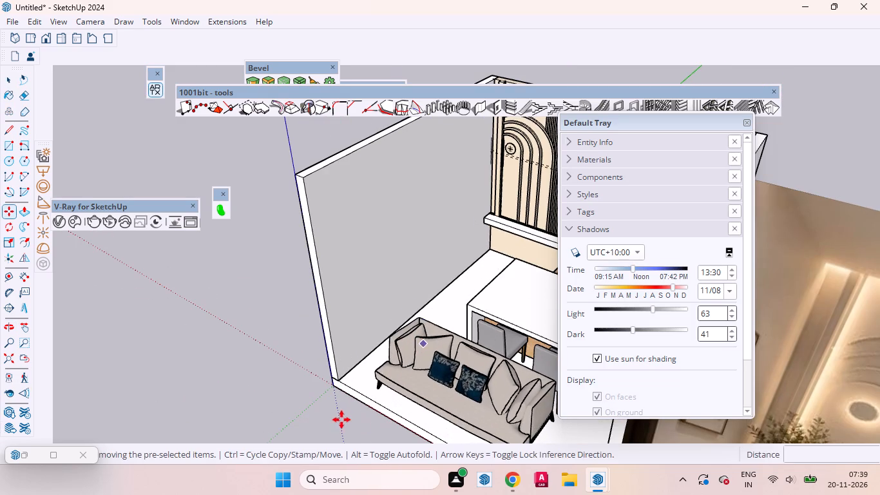
{"action": "key", "text": "space"}
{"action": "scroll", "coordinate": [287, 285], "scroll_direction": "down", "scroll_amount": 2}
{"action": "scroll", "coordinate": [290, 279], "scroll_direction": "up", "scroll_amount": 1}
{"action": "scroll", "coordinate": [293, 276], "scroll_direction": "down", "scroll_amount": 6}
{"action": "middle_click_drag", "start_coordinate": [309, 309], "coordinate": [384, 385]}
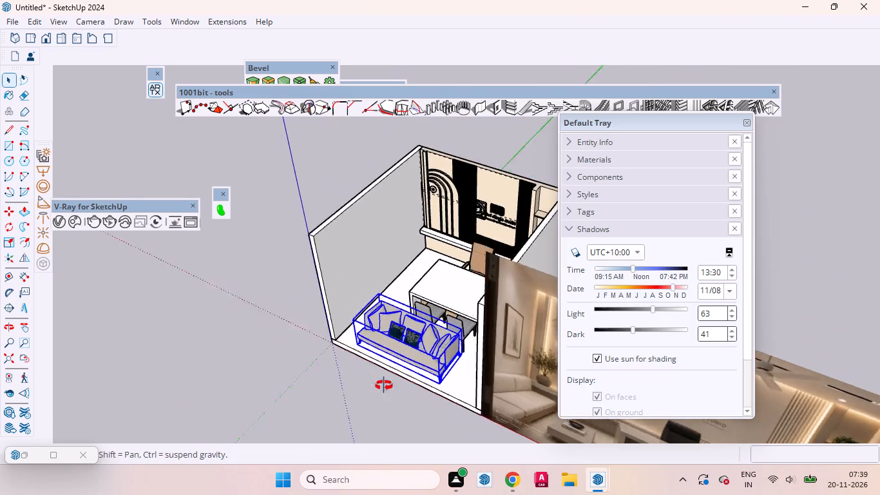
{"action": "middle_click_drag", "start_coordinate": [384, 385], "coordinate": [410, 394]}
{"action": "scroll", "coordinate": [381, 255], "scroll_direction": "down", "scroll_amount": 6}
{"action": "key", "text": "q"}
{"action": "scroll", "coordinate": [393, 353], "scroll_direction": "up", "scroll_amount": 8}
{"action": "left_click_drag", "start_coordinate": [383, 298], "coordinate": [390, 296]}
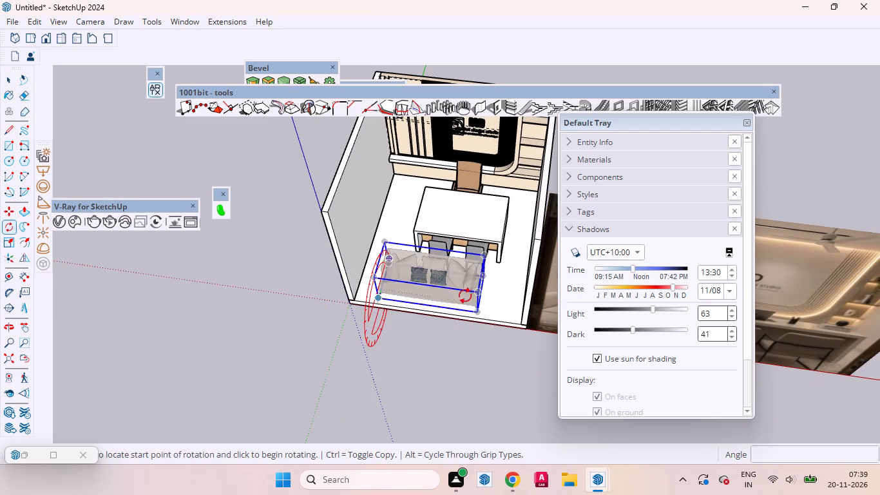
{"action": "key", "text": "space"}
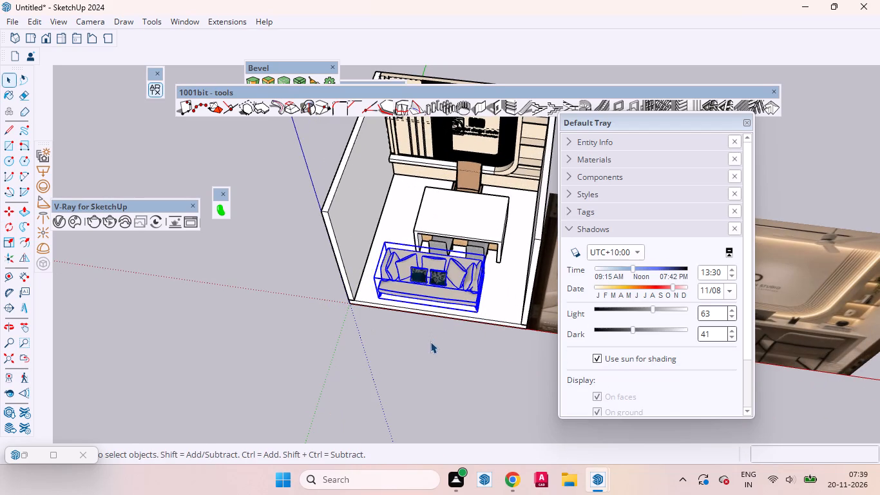
Rotate the sofa 90 degrees on the ground plane so its length runs along the side wall.
{"action": "key", "text": "q"}
{"action": "left_click", "coordinate": [381, 347]}
{"action": "left_click", "coordinate": [452, 356]}
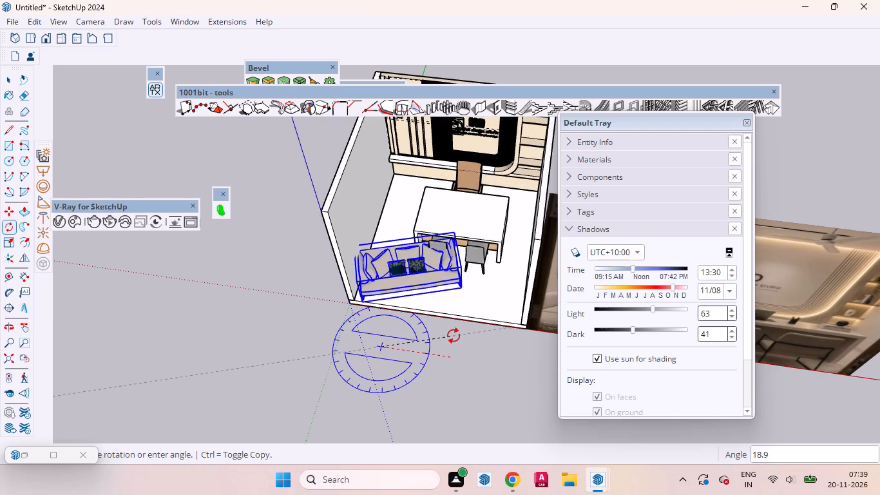
{"action": "type", "text": "90"}
{"action": "key", "text": "Return"}
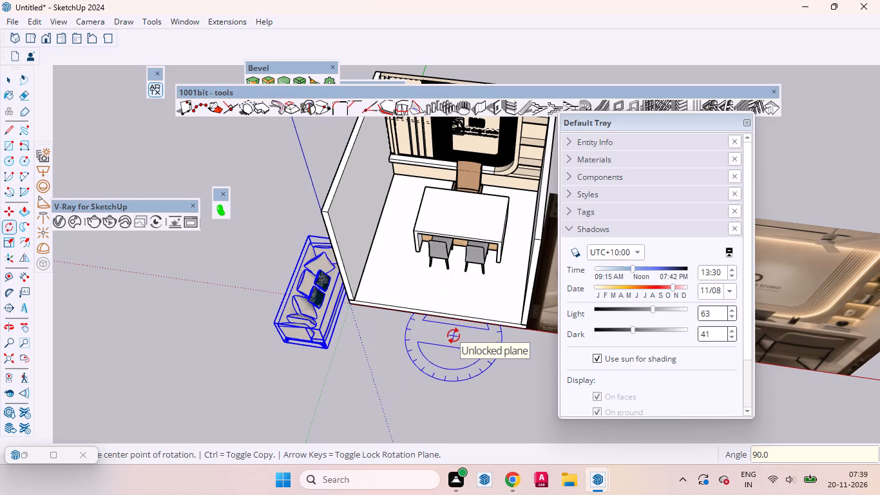
{"action": "key", "text": "space"}
Move the sofa by its bottom back corner about 5' 8" into the room, against the side wall opposite the shelves, and clear the selection.
{"action": "key", "text": "m"}
{"action": "scroll", "coordinate": [324, 359], "scroll_direction": "up", "scroll_amount": 8}
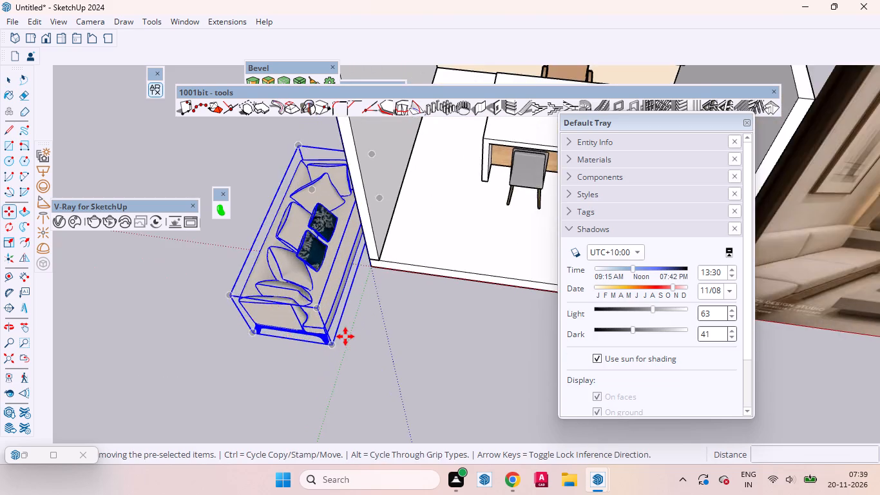
{"action": "scroll", "coordinate": [345, 336], "scroll_direction": "up", "scroll_amount": 10}
{"action": "middle_click_drag", "start_coordinate": [337, 358], "coordinate": [327, 321]}
{"action": "scroll", "coordinate": [327, 321], "scroll_direction": "up", "scroll_amount": 1}
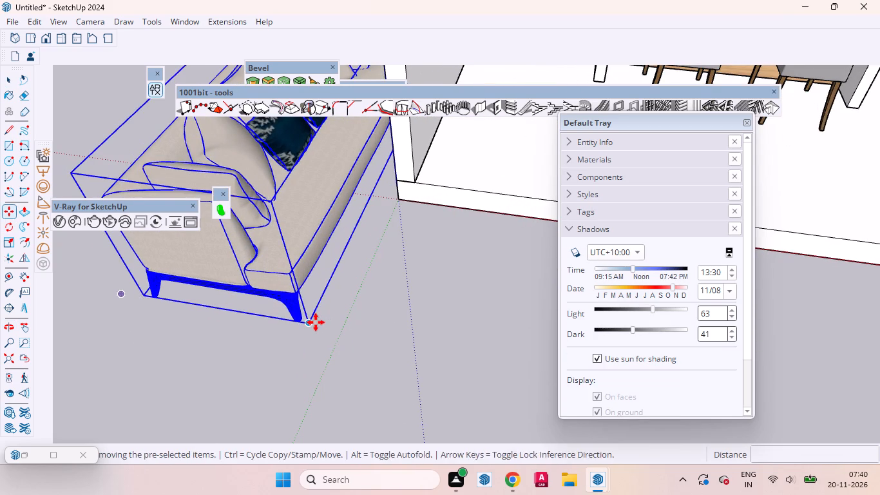
{"action": "left_click", "coordinate": [142, 298]}
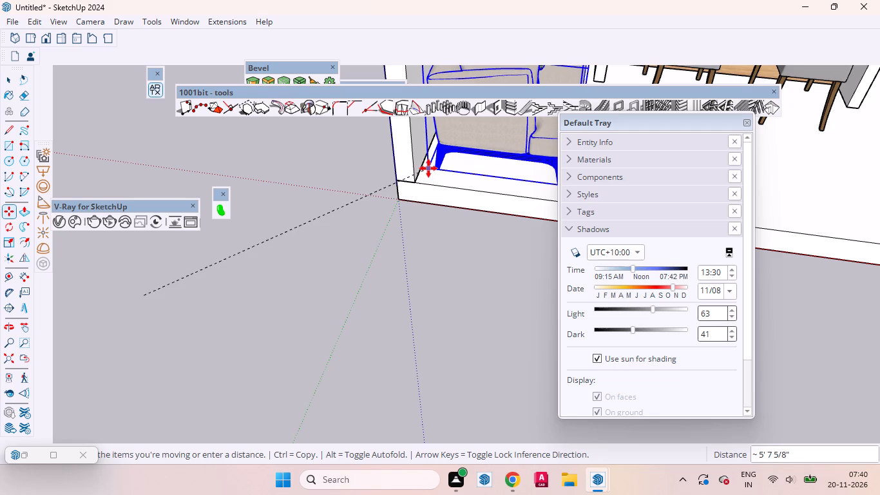
{"action": "left_click", "coordinate": [428, 168]}
{"action": "key", "text": "space"}
{"action": "left_click", "coordinate": [364, 296]}
Examine the sofa's placement in perspective and front views, comparing the room with the reference image.
{"action": "scroll", "coordinate": [338, 312], "scroll_direction": "down", "scroll_amount": 7}
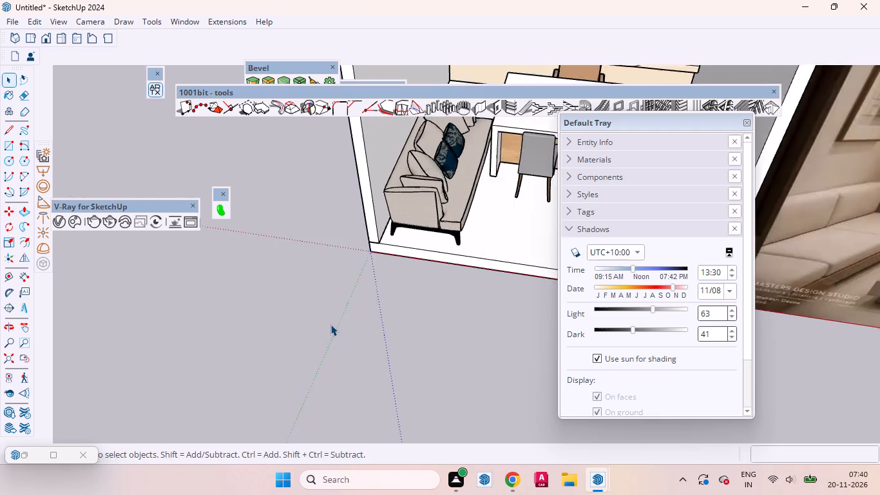
{"action": "scroll", "coordinate": [330, 324], "scroll_direction": "down", "scroll_amount": 8}
{"action": "middle_click_drag", "start_coordinate": [356, 318], "coordinate": [394, 234]}
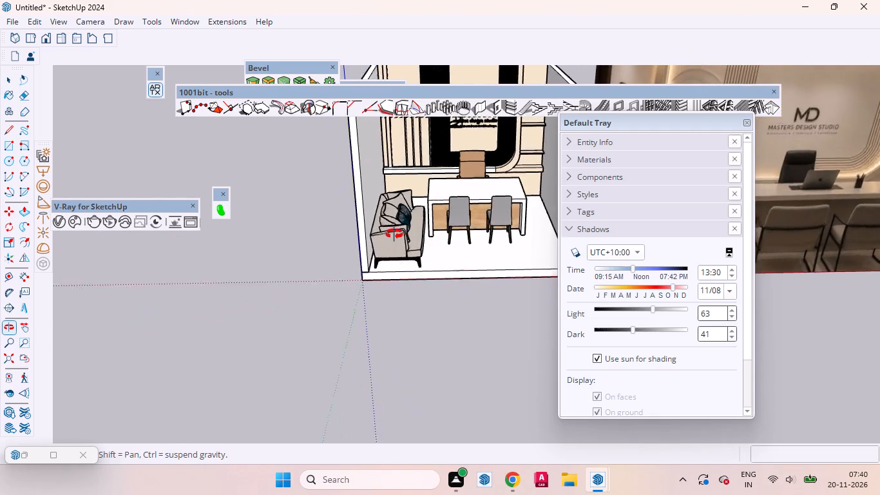
{"action": "middle_click_drag", "start_coordinate": [394, 234], "coordinate": [387, 234]}
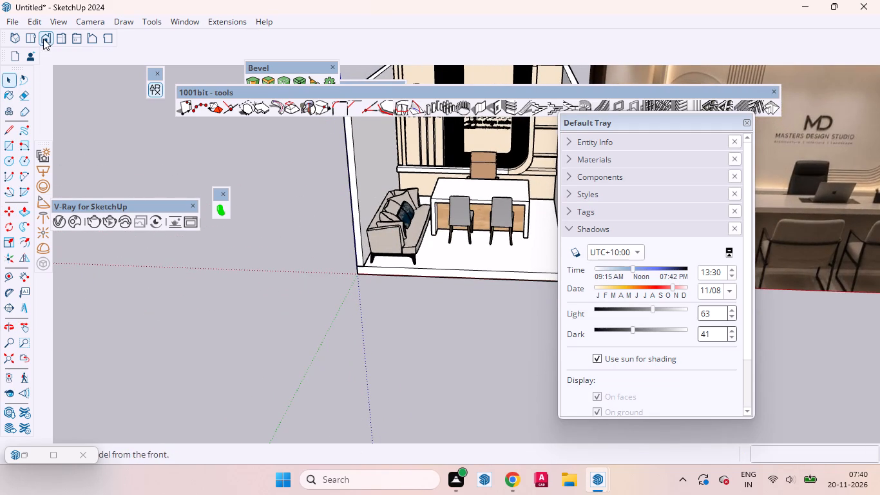
{"action": "left_click", "coordinate": [44, 39]}
{"action": "scroll", "coordinate": [193, 291], "scroll_direction": "down", "scroll_amount": 3}
{"action": "scroll", "coordinate": [537, 359], "scroll_direction": "up", "scroll_amount": 4}
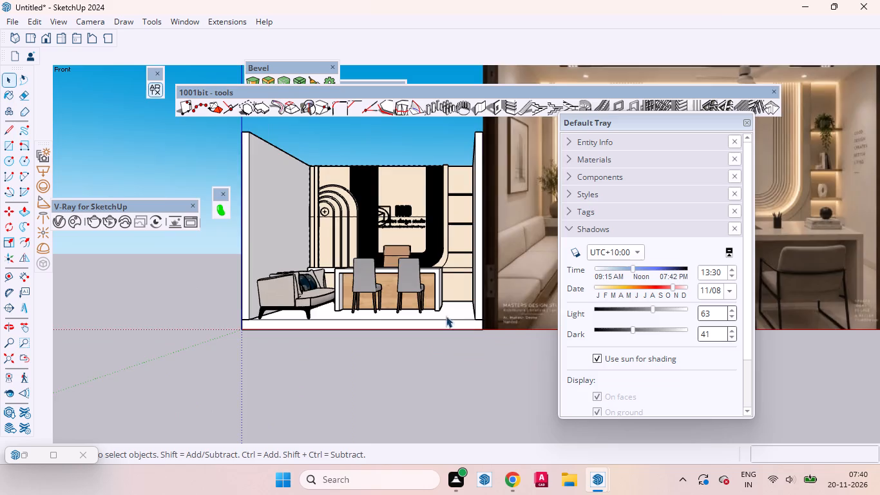
{"action": "scroll", "coordinate": [446, 316], "scroll_direction": "up", "scroll_amount": 2}
Move the desk together with its two visitor chairs and office chair about 10 1/2" away from the sofa, towards the shelf side.
{"action": "middle_click_drag", "start_coordinate": [407, 315], "coordinate": [445, 440]}
{"action": "left_click", "coordinate": [371, 280], "text": "ctrl"}
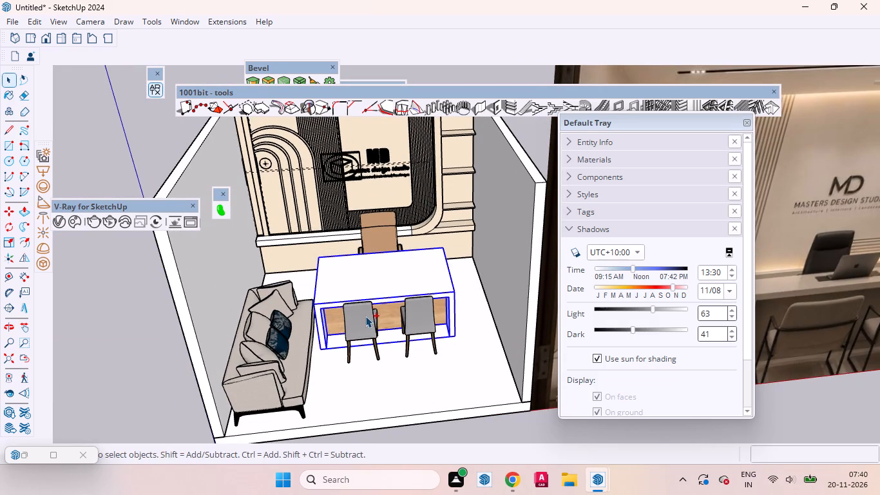
{"action": "left_click", "coordinate": [365, 316], "text": "ctrl"}
{"action": "left_click", "coordinate": [421, 322], "text": "ctrl"}
{"action": "left_click", "coordinate": [383, 237], "text": "ctrl"}
{"action": "scroll", "coordinate": [417, 223], "scroll_direction": "down", "scroll_amount": 2}
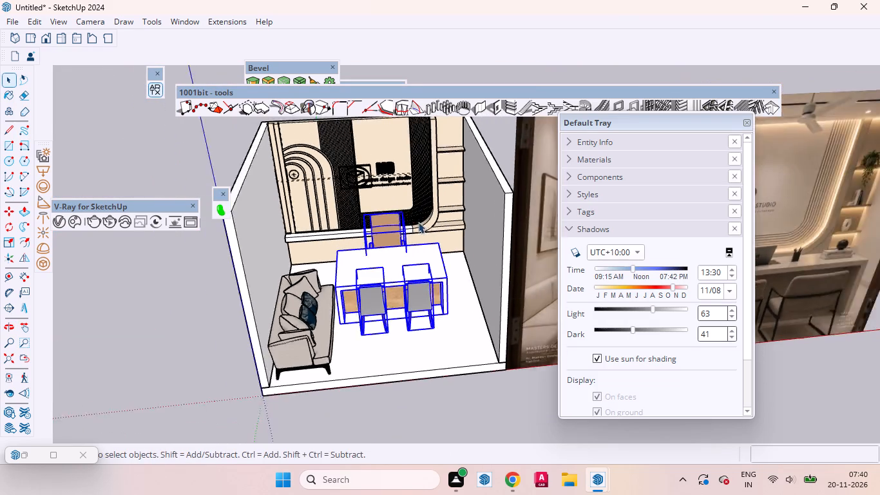
{"action": "scroll", "coordinate": [418, 222], "scroll_direction": "down", "scroll_amount": 3}
{"action": "scroll", "coordinate": [416, 317], "scroll_direction": "up", "scroll_amount": 6}
{"action": "key", "text": "m"}
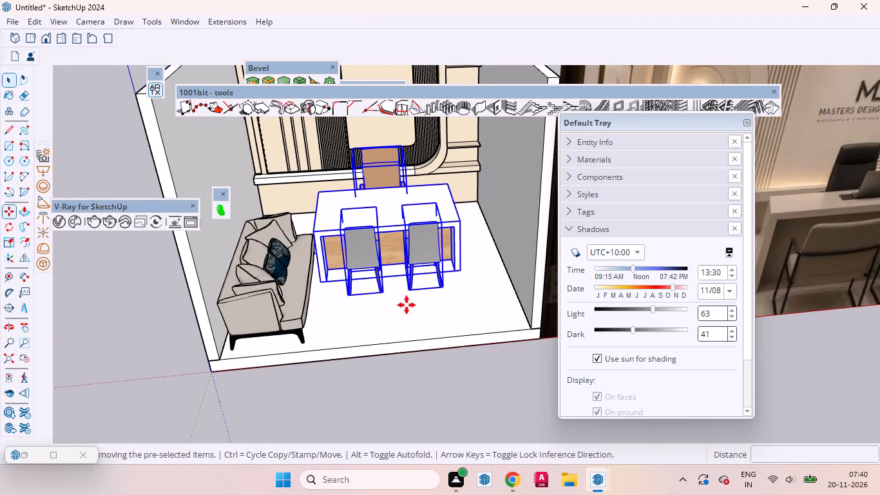
{"action": "scroll", "coordinate": [401, 305], "scroll_direction": "up", "scroll_amount": 1}
{"action": "left_click", "coordinate": [376, 304]}
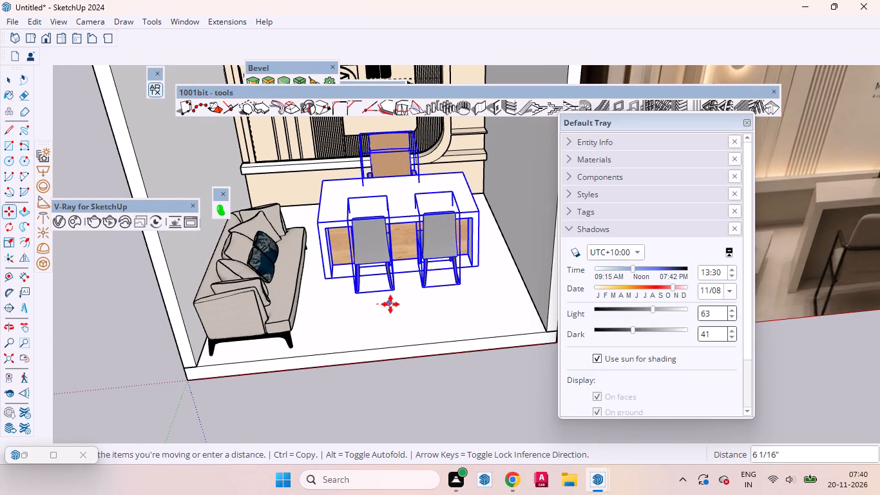
{"action": "left_click", "coordinate": [401, 304]}
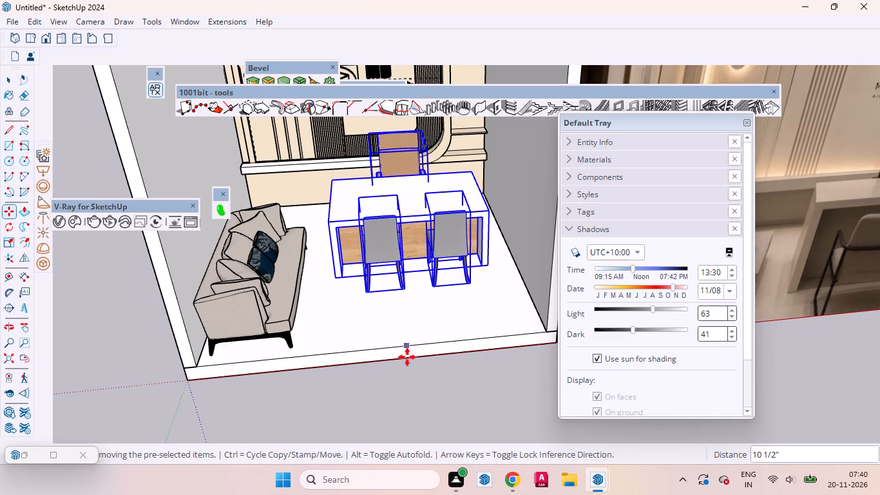
{"action": "key", "text": "space"}
{"action": "left_click", "coordinate": [406, 375]}
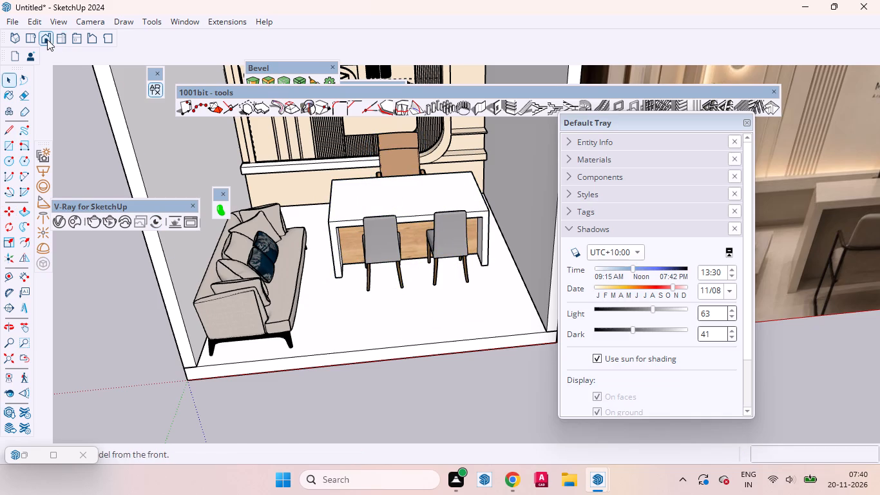
Scale the whole sofa's depth to about 0.91 on its green axis, keeping its back against the side wall.
{"action": "left_click", "coordinate": [47, 39]}
{"action": "scroll", "coordinate": [388, 299], "scroll_direction": "down", "scroll_amount": 6}
{"action": "scroll", "coordinate": [470, 302], "scroll_direction": "up", "scroll_amount": 3}
{"action": "scroll", "coordinate": [370, 305], "scroll_direction": "up", "scroll_amount": 4}
{"action": "middle_click_drag", "start_coordinate": [359, 318], "coordinate": [358, 395]}
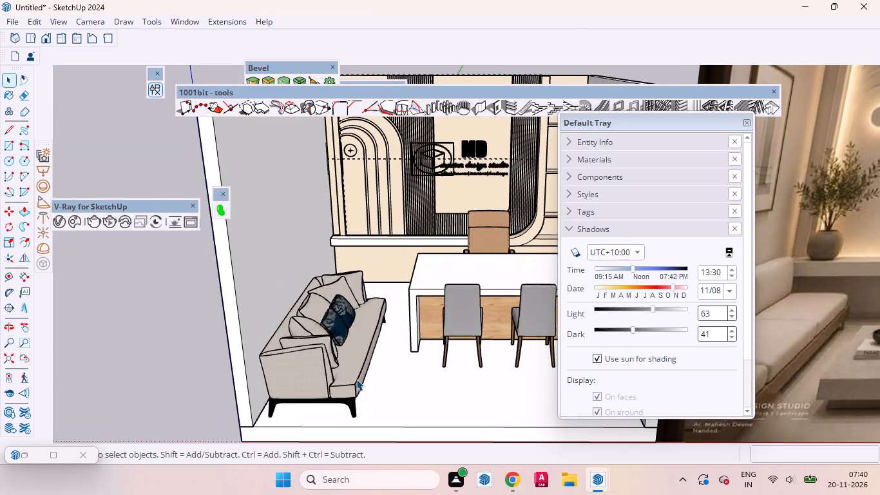
{"action": "middle_click_drag", "start_coordinate": [367, 356], "coordinate": [413, 280]}
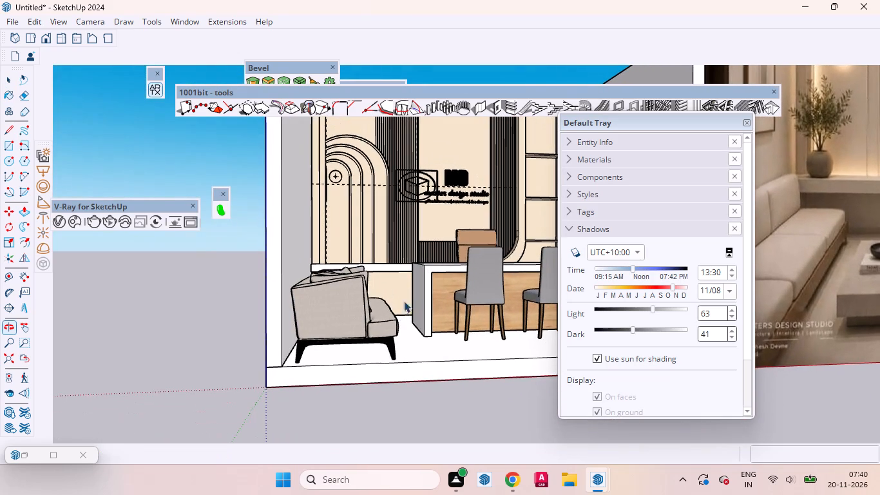
{"action": "left_click", "coordinate": [362, 324]}
{"action": "middle_click_drag", "start_coordinate": [405, 304], "coordinate": [377, 398]}
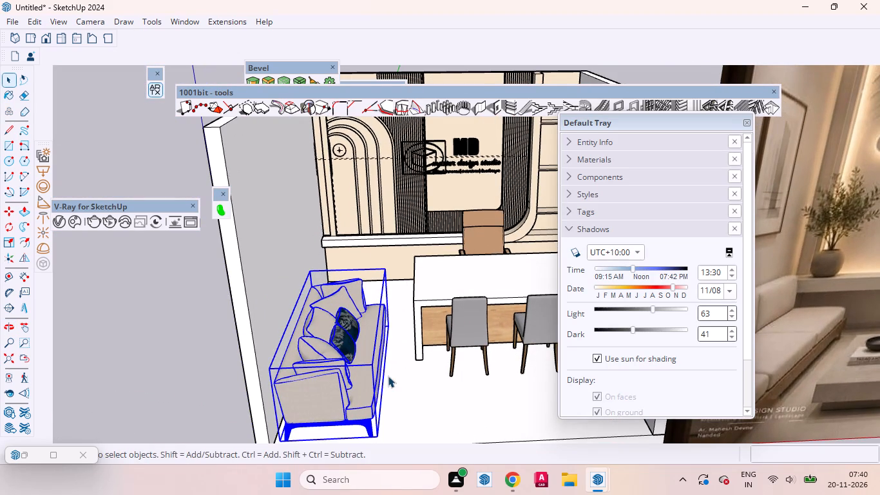
{"action": "key", "text": "s"}
{"action": "left_click", "coordinate": [383, 341]}
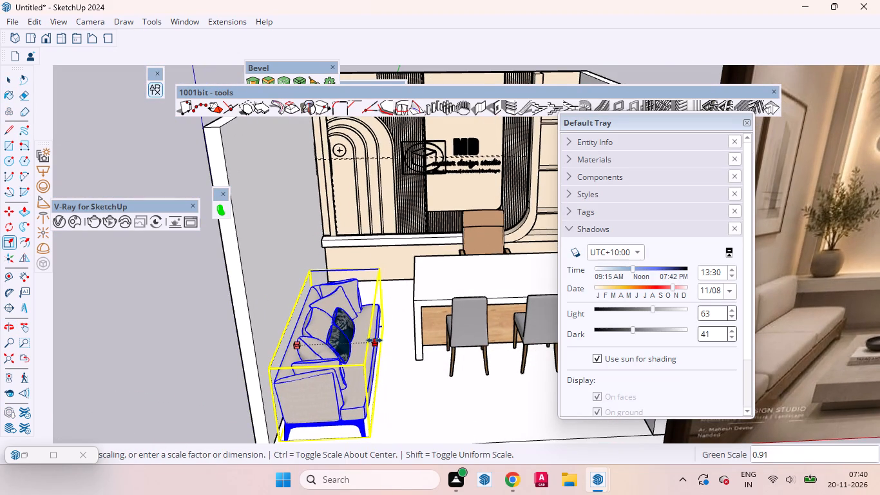
{"action": "left_click", "coordinate": [374, 340]}
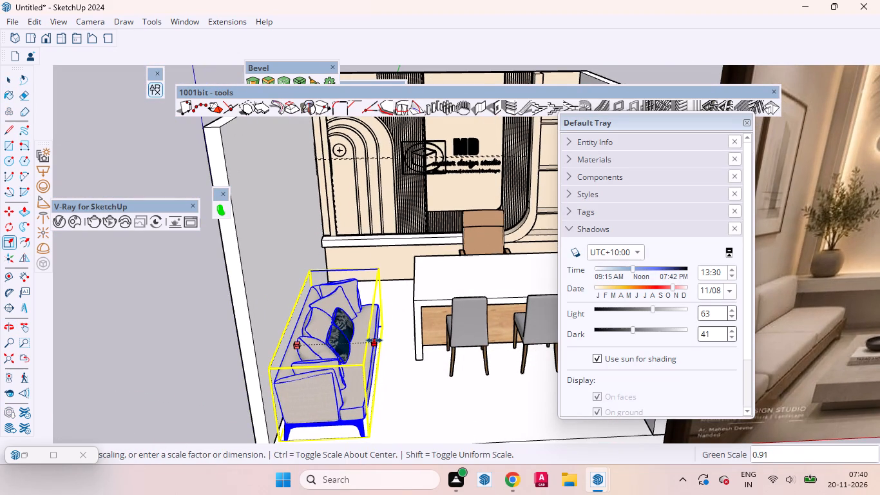
{"action": "key", "text": "space"}
Open the sofa's nested groups for editing at the level that holds its individual cushions.
{"action": "scroll", "coordinate": [349, 347], "scroll_direction": "up", "scroll_amount": 6}
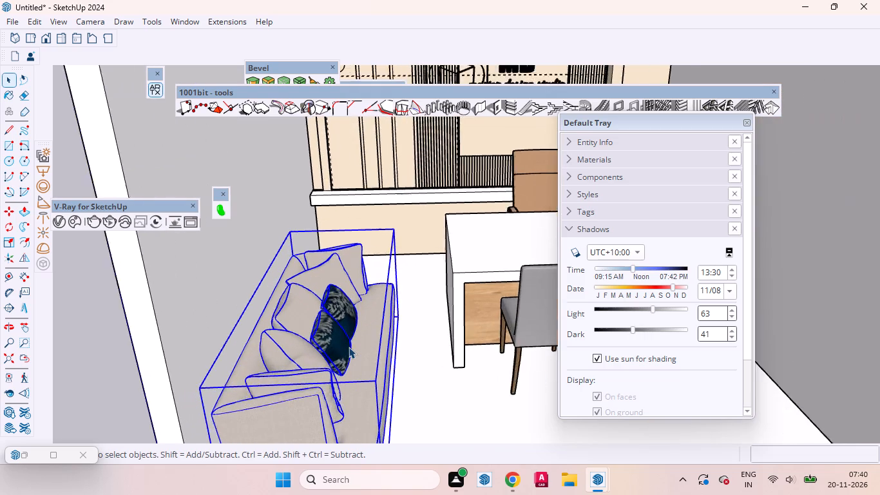
{"action": "scroll", "coordinate": [349, 347], "scroll_direction": "up", "scroll_amount": 2}
{"action": "left_click", "coordinate": [343, 336], "text": "ctrl"}
{"action": "double_click", "coordinate": [333, 336]}
{"action": "left_click", "coordinate": [336, 329]}
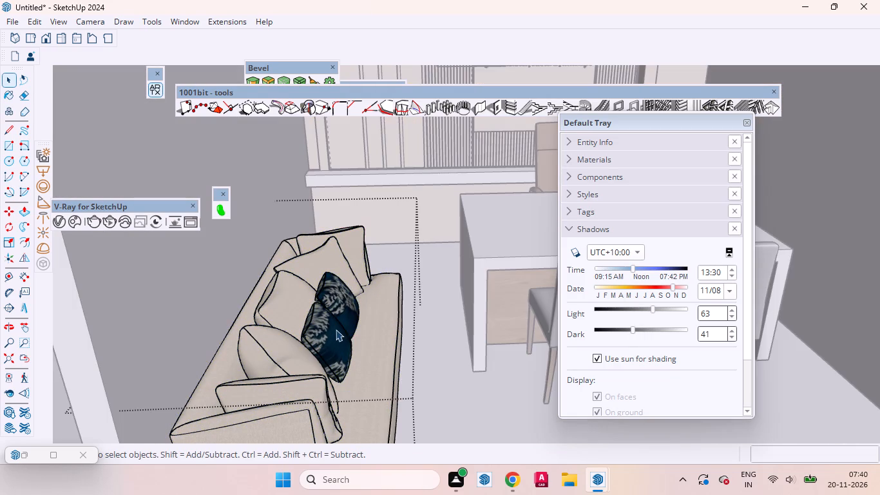
{"action": "double_click", "coordinate": [343, 322]}
{"action": "left_click", "coordinate": [338, 331]}
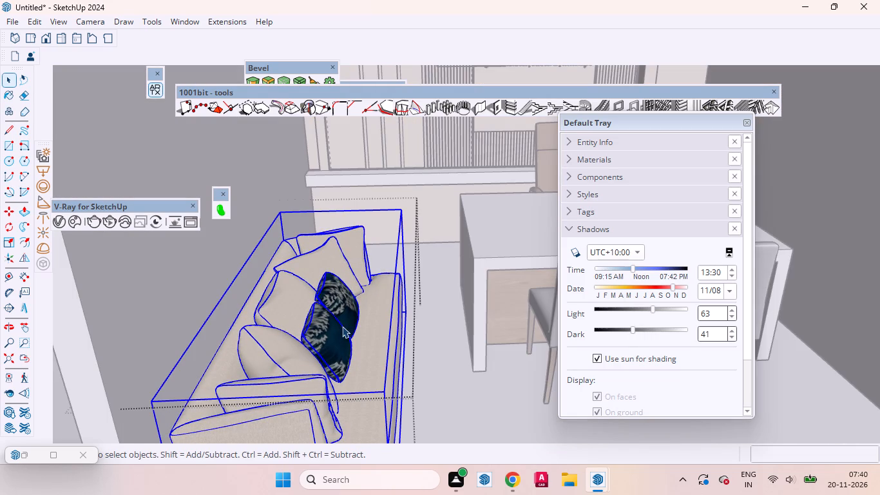
{"action": "triple_click", "coordinate": [332, 335]}
{"action": "left_click", "coordinate": [332, 336]}
{"action": "left_click", "coordinate": [331, 335]}
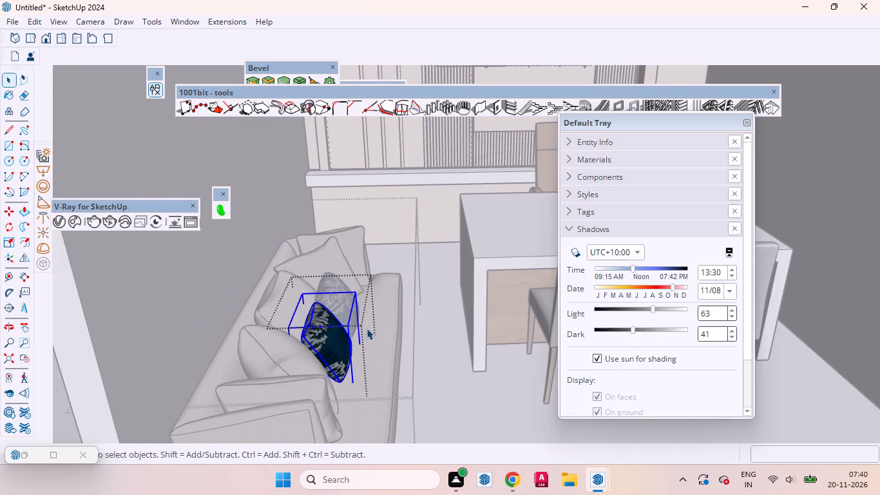
{"action": "scroll", "coordinate": [381, 315], "scroll_direction": "down", "scroll_amount": 9}
{"action": "left_click", "coordinate": [228, 360]}
Scale the sofa's beige and dark blue cushions together to about 0.79 in depth on the green axis, and close the sofa for editing.
{"action": "scroll", "coordinate": [377, 306], "scroll_direction": "up", "scroll_amount": 3}
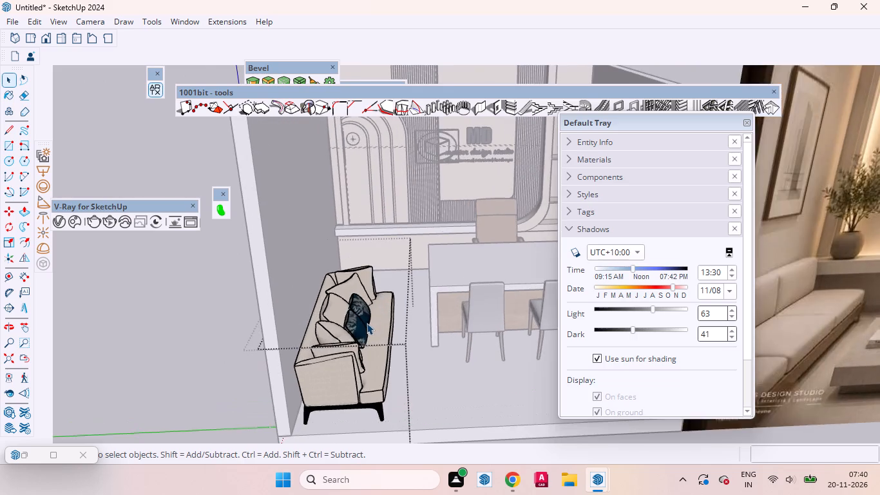
{"action": "scroll", "coordinate": [367, 323], "scroll_direction": "up", "scroll_amount": 6}
{"action": "left_click", "coordinate": [354, 327]}
{"action": "left_click", "coordinate": [359, 296], "text": "ctrl"}
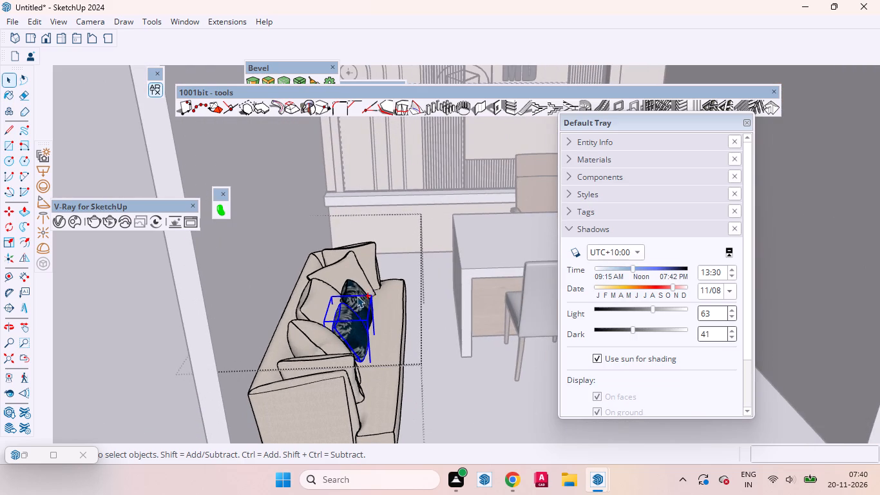
{"action": "left_click", "coordinate": [324, 296], "text": "ctrl"}
{"action": "left_click", "coordinate": [352, 271], "text": "ctrl"}
{"action": "left_click", "coordinate": [362, 251], "text": "ctrl"}
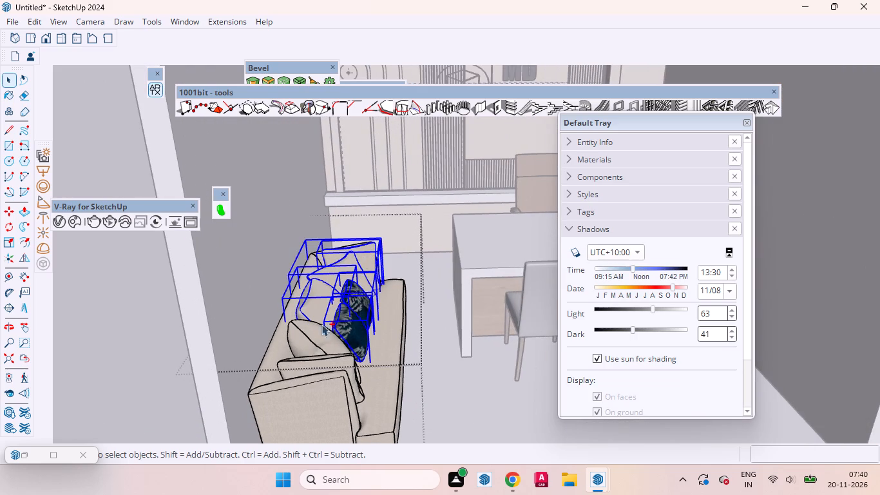
{"action": "left_click", "coordinate": [314, 337], "text": "ctrl"}
{"action": "left_click", "coordinate": [312, 359], "text": "ctrl"}
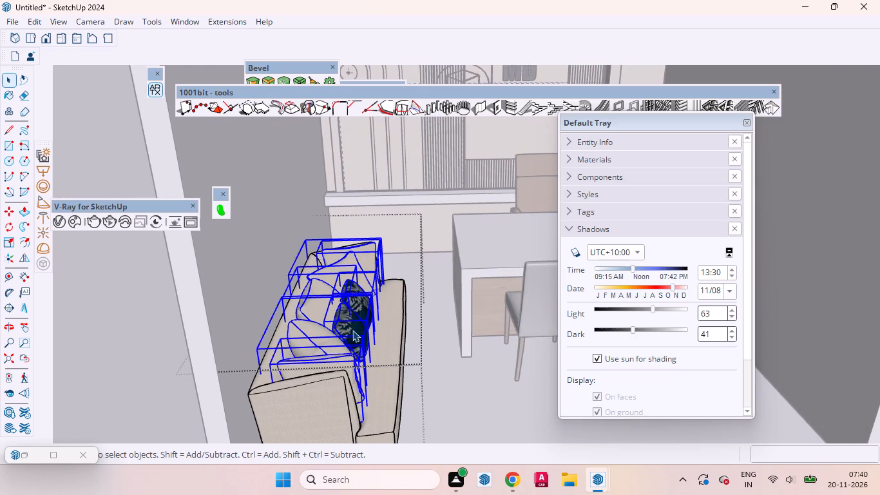
{"action": "key", "text": "s"}
{"action": "left_click", "coordinate": [373, 311]}
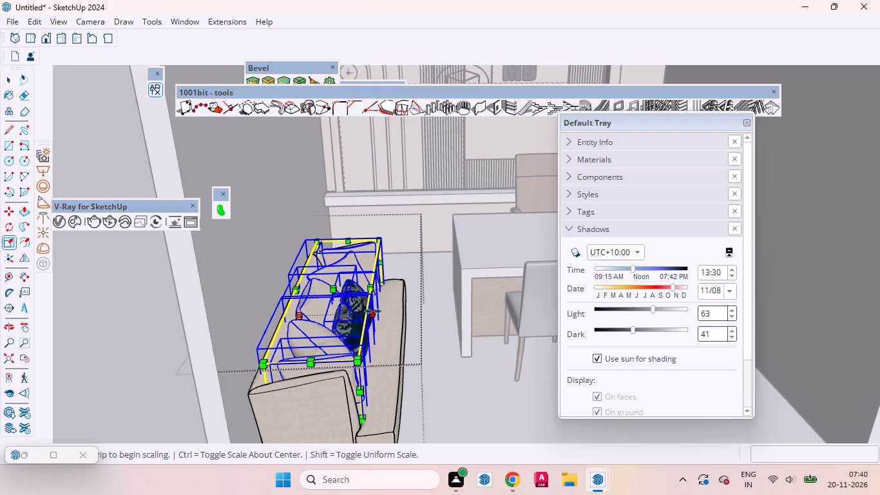
{"action": "left_click", "coordinate": [357, 312]}
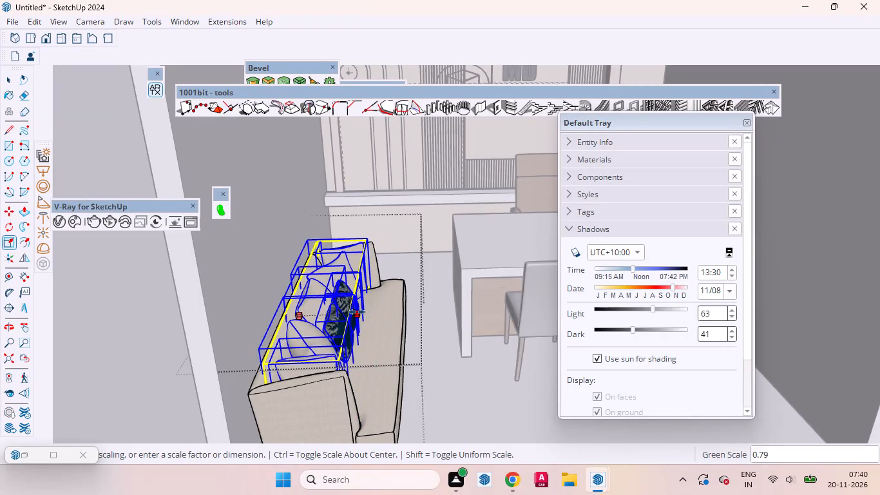
{"action": "key", "text": "space"}
{"action": "scroll", "coordinate": [376, 258], "scroll_direction": "down", "scroll_amount": 10}
{"action": "left_click", "coordinate": [195, 344]}
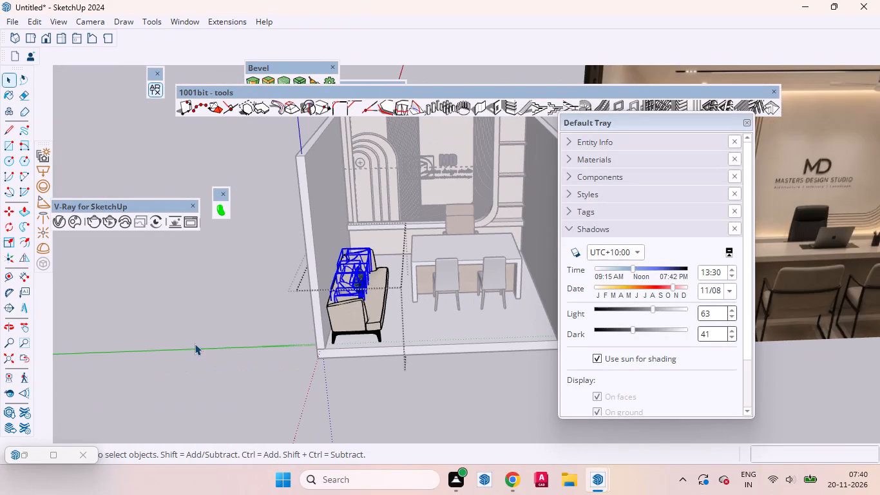
{"action": "left_click", "coordinate": [202, 349]}
{"action": "left_click", "coordinate": [240, 365]}
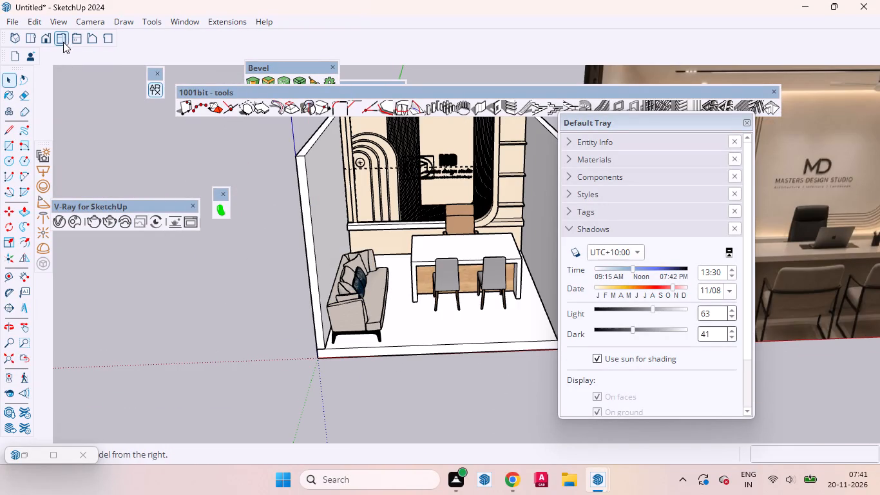
Examine the resized sofa and shifted desk from the front and from above against the reference image.
{"action": "left_click", "coordinate": [49, 37]}
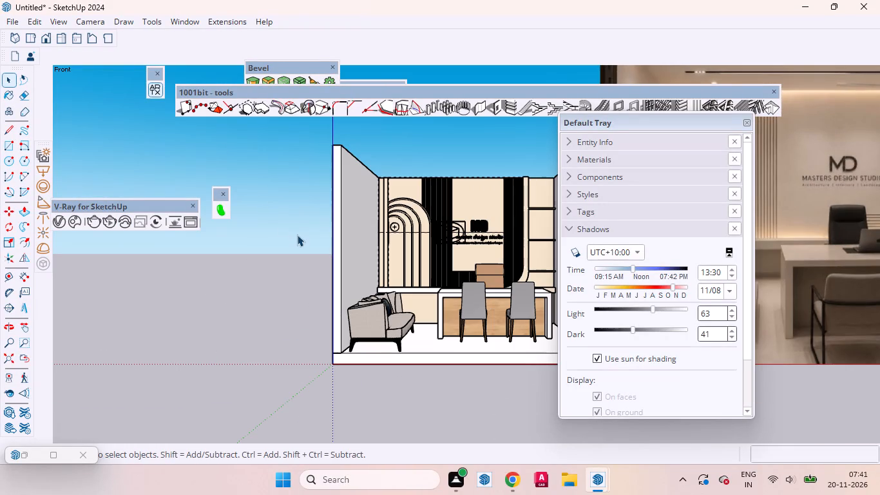
{"action": "scroll", "coordinate": [252, 276], "scroll_direction": "down", "scroll_amount": 5}
{"action": "scroll", "coordinate": [220, 295], "scroll_direction": "up", "scroll_amount": 1}
{"action": "scroll", "coordinate": [220, 298], "scroll_direction": "down", "scroll_amount": 4}
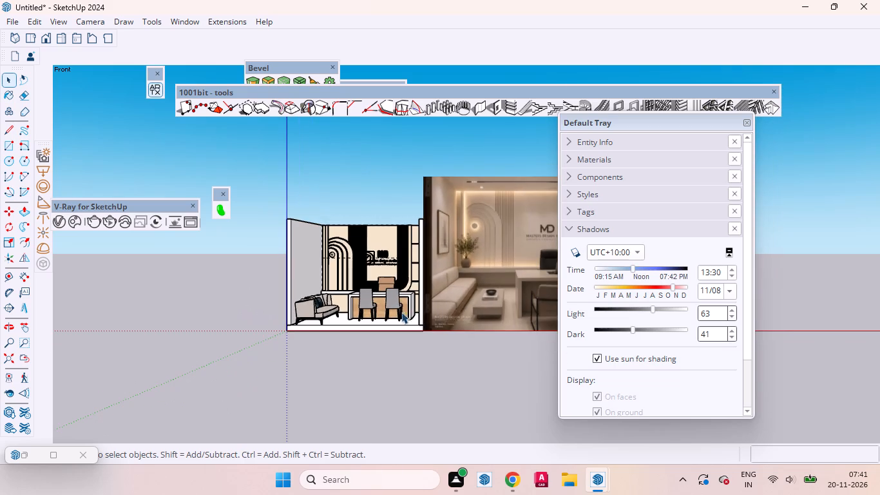
{"action": "scroll", "coordinate": [200, 289], "scroll_direction": "up", "scroll_amount": 3}
{"action": "scroll", "coordinate": [369, 282], "scroll_direction": "up", "scroll_amount": 3}
{"action": "middle_click_drag", "start_coordinate": [371, 291], "coordinate": [325, 449]}
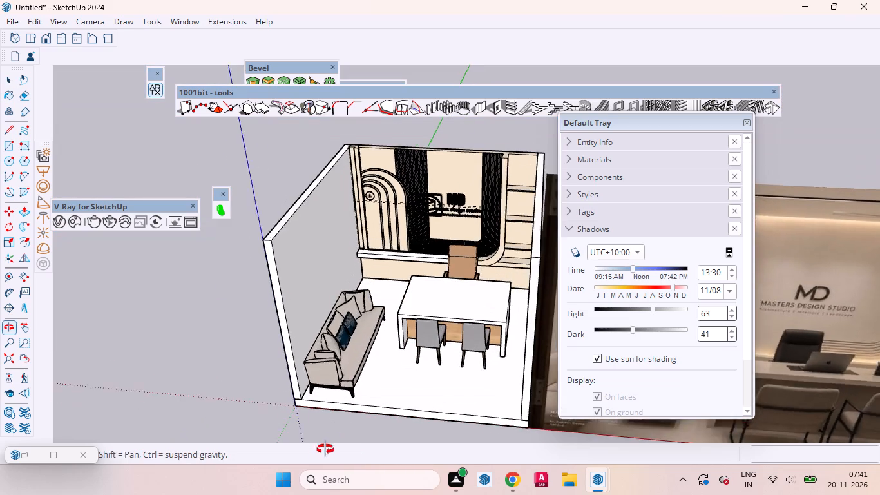
{"action": "middle_click_drag", "start_coordinate": [325, 449], "coordinate": [323, 454]}
Move the sofa about 1' 11 5/8" along the side wall towards the back wall, and clear the selection.
{"action": "left_click", "coordinate": [358, 325]}
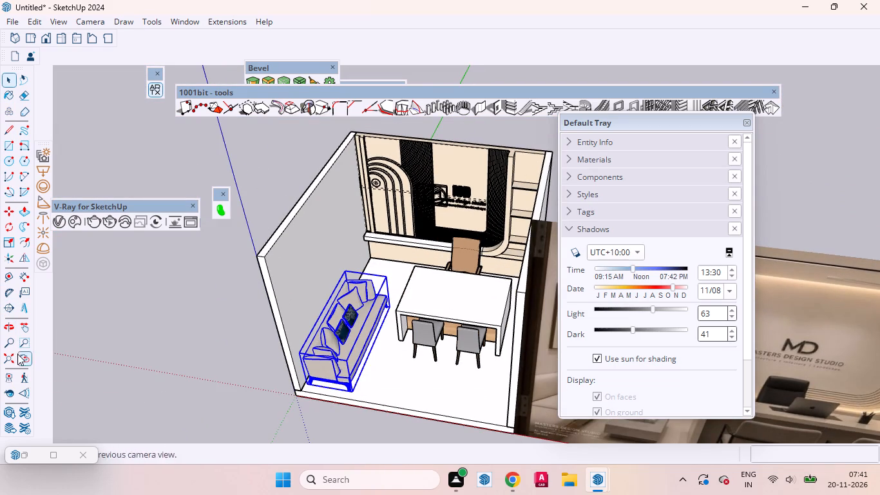
{"action": "left_click", "coordinate": [12, 355]}
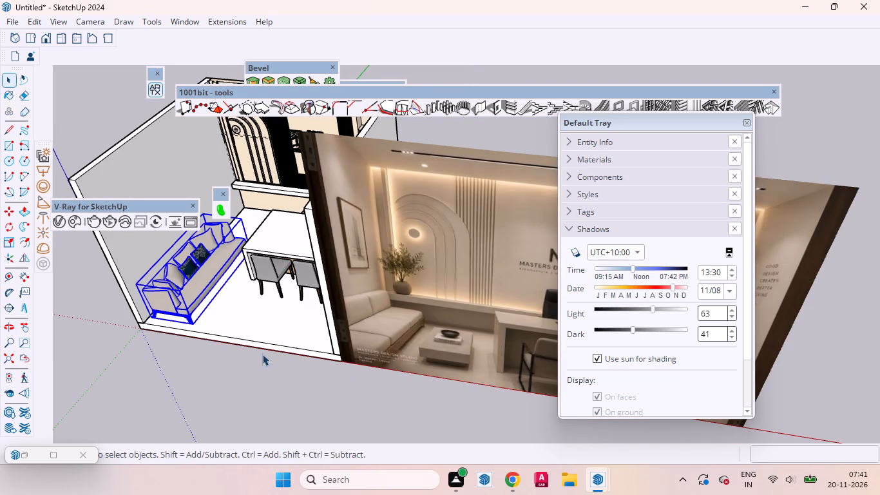
{"action": "left_click", "coordinate": [6, 209]}
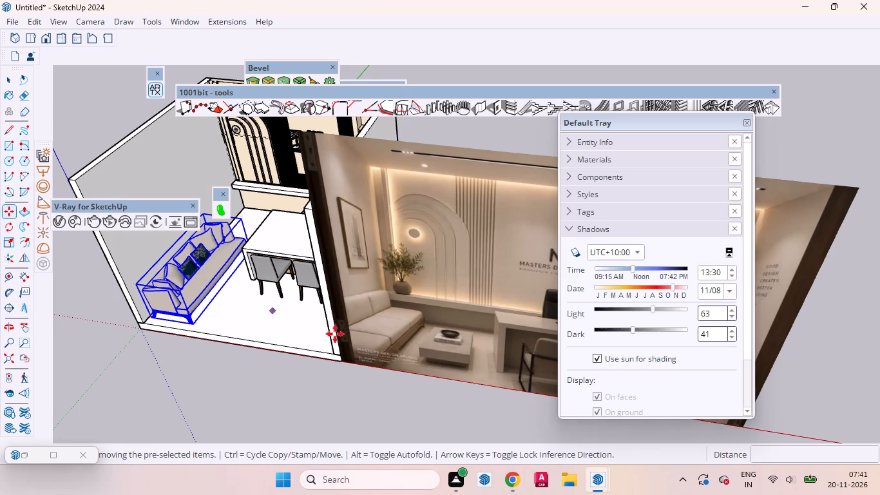
{"action": "scroll", "coordinate": [364, 350], "scroll_direction": "down", "scroll_amount": 1}
{"action": "scroll", "coordinate": [381, 358], "scroll_direction": "up", "scroll_amount": 1}
{"action": "scroll", "coordinate": [408, 368], "scroll_direction": "down", "scroll_amount": 1}
{"action": "scroll", "coordinate": [230, 313], "scroll_direction": "up", "scroll_amount": 3}
{"action": "left_click", "coordinate": [227, 325]}
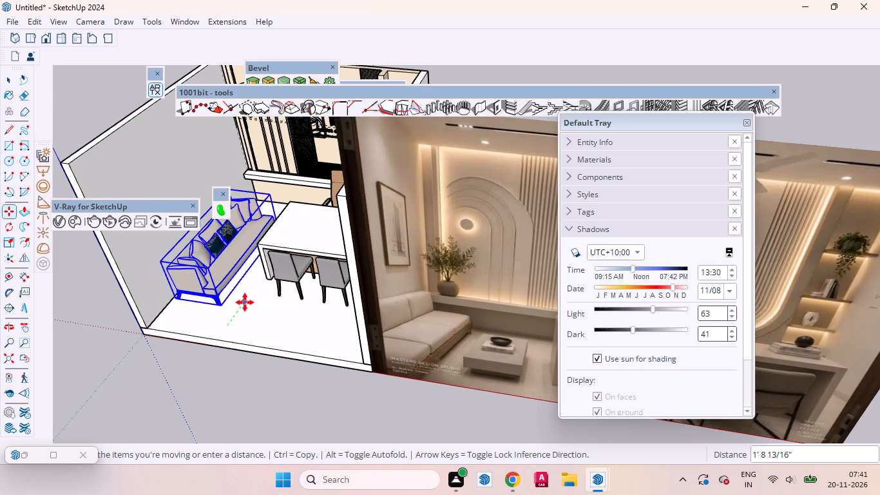
{"action": "left_click", "coordinate": [247, 299]}
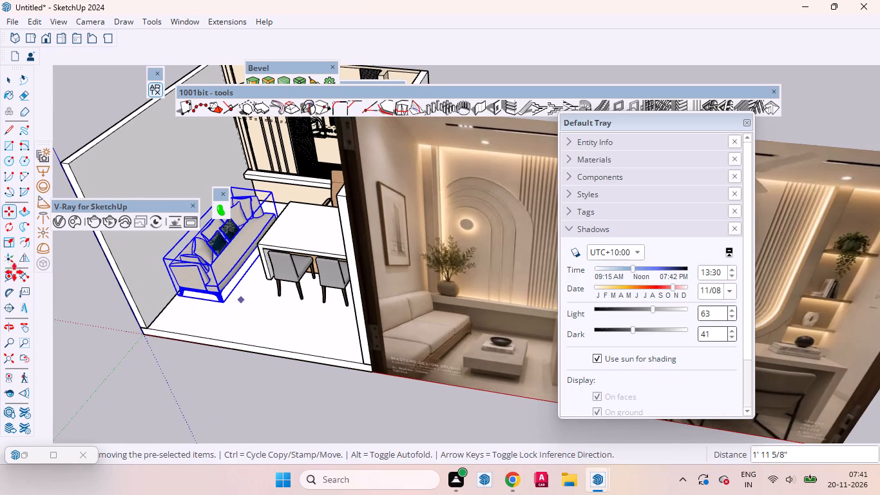
{"action": "left_click", "coordinate": [10, 82]}
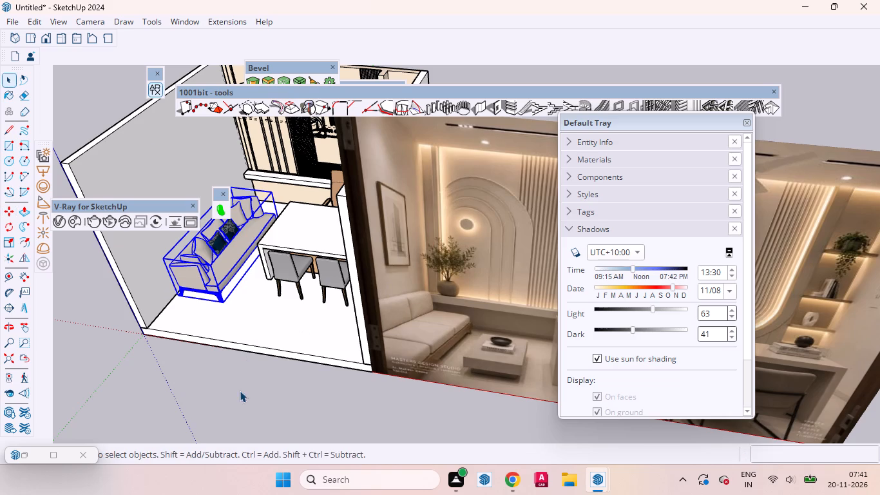
{"action": "left_click", "coordinate": [240, 391]}
Examine the room's furniture arrangement in the front view against the reference image.
{"action": "left_click", "coordinate": [50, 42]}
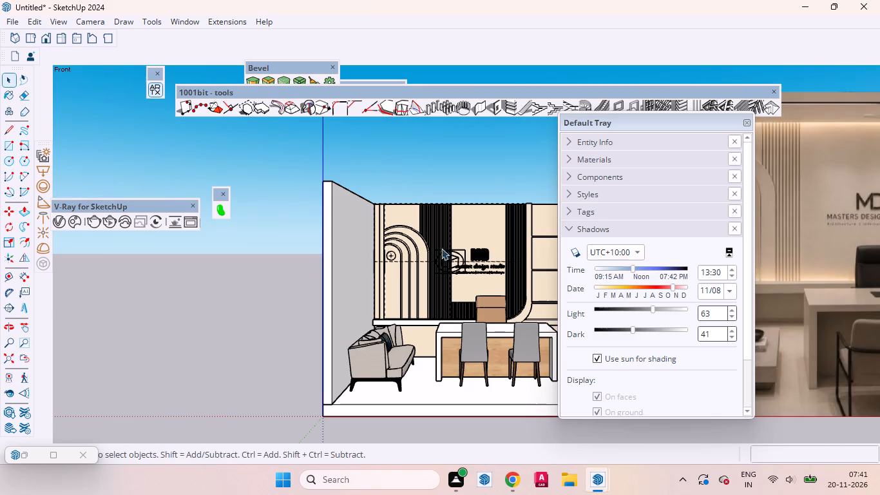
{"action": "scroll", "coordinate": [379, 358], "scroll_direction": "down", "scroll_amount": 1}
{"action": "scroll", "coordinate": [379, 358], "scroll_direction": "up", "scroll_amount": 1}
{"action": "scroll", "coordinate": [372, 365], "scroll_direction": "down", "scroll_amount": 4}
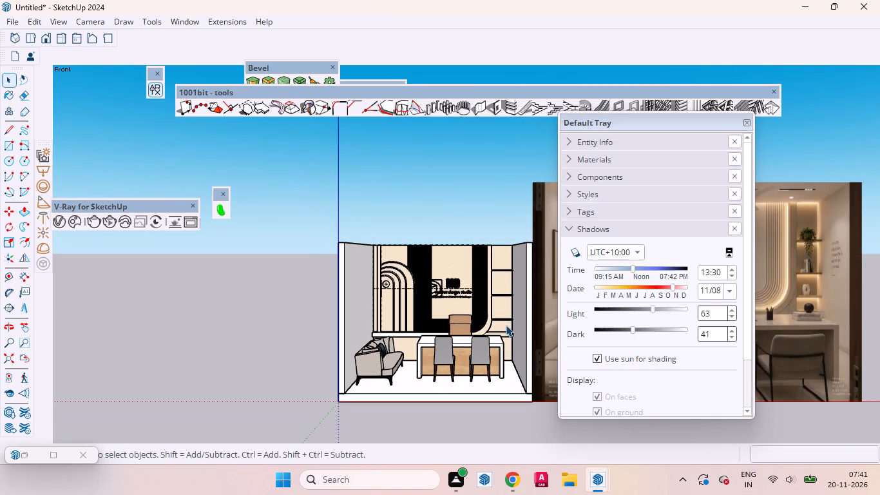
{"action": "scroll", "coordinate": [506, 325], "scroll_direction": "up", "scroll_amount": 5}
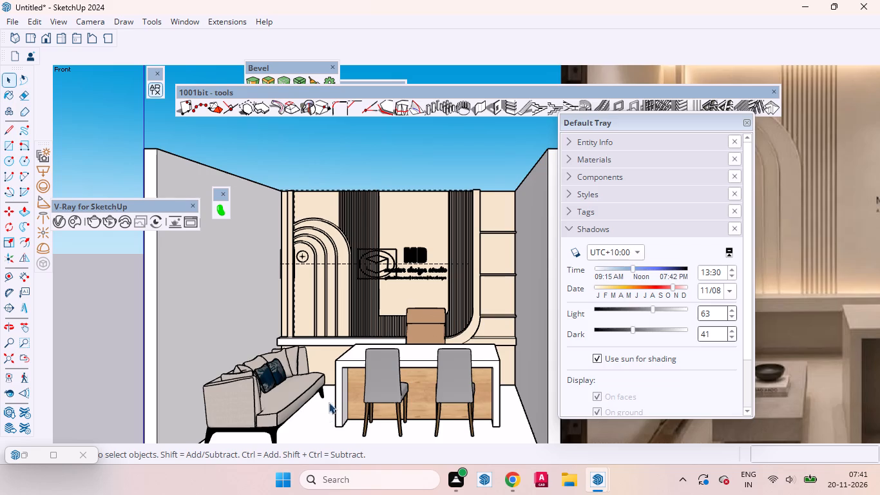
Examine the sofa's near end, legs and seat up close from several angles.
{"action": "scroll", "coordinate": [341, 360], "scroll_direction": "down", "scroll_amount": 3}
{"action": "scroll", "coordinate": [303, 432], "scroll_direction": "up", "scroll_amount": 18}
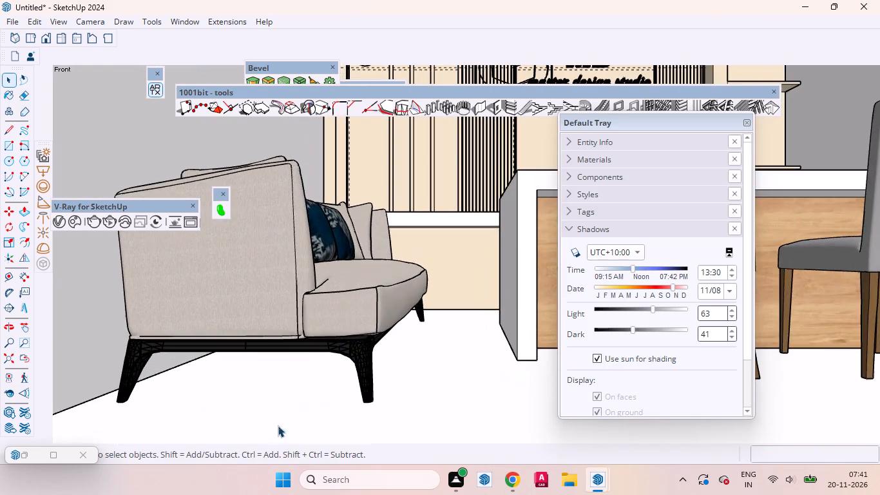
{"action": "middle_click_drag", "start_coordinate": [300, 413], "coordinate": [366, 387]}
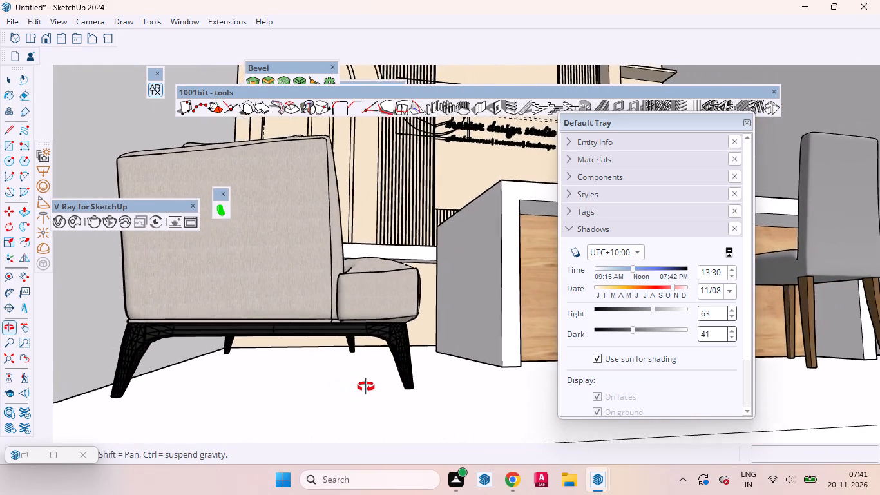
{"action": "middle_click_drag", "start_coordinate": [366, 387], "coordinate": [265, 432]}
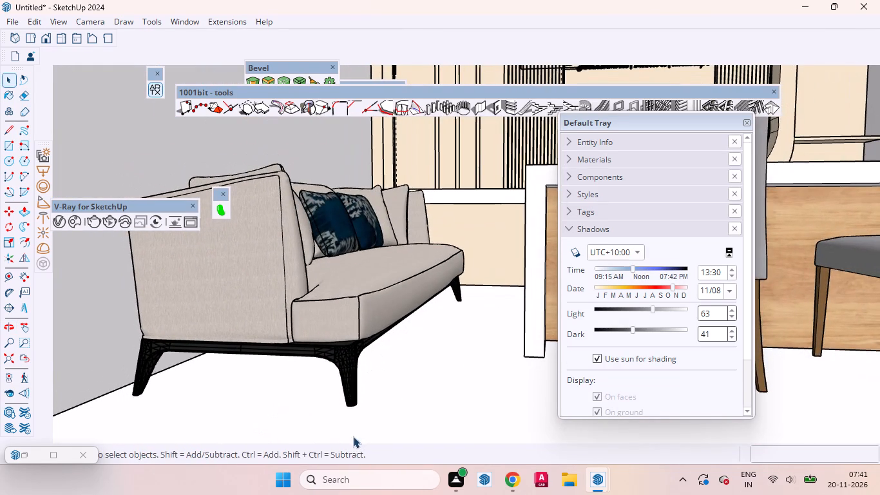
{"action": "scroll", "coordinate": [353, 442], "scroll_direction": "down", "scroll_amount": 4}
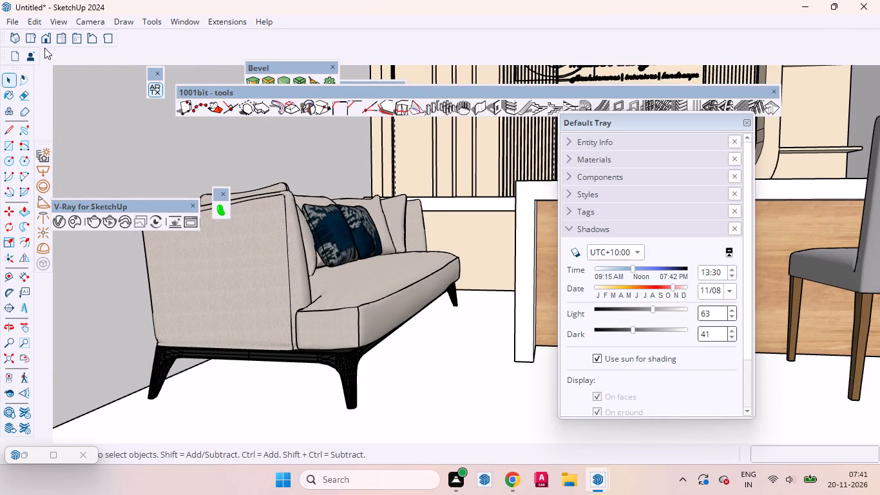
Add a scene of the front view framed closely on the back wall, with the desk and sofa in the foreground.
{"action": "left_click", "coordinate": [44, 38]}
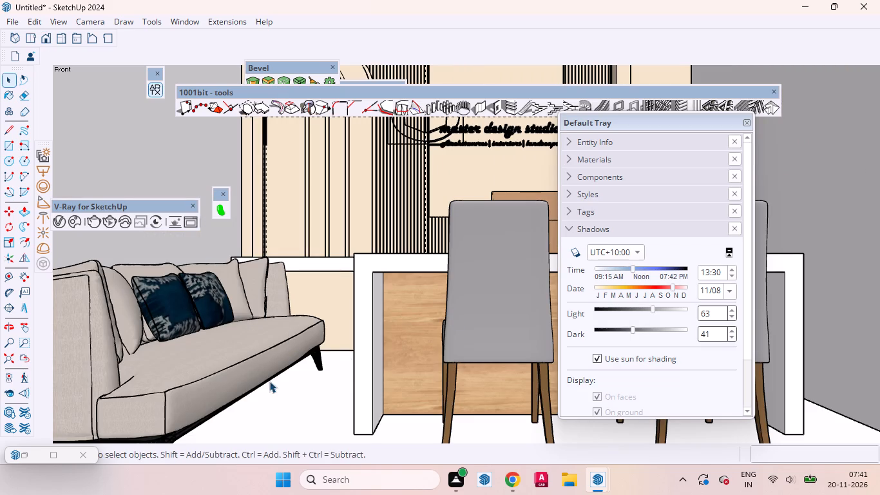
{"action": "left_click_drag", "start_coordinate": [648, 126], "coordinate": [765, 195]}
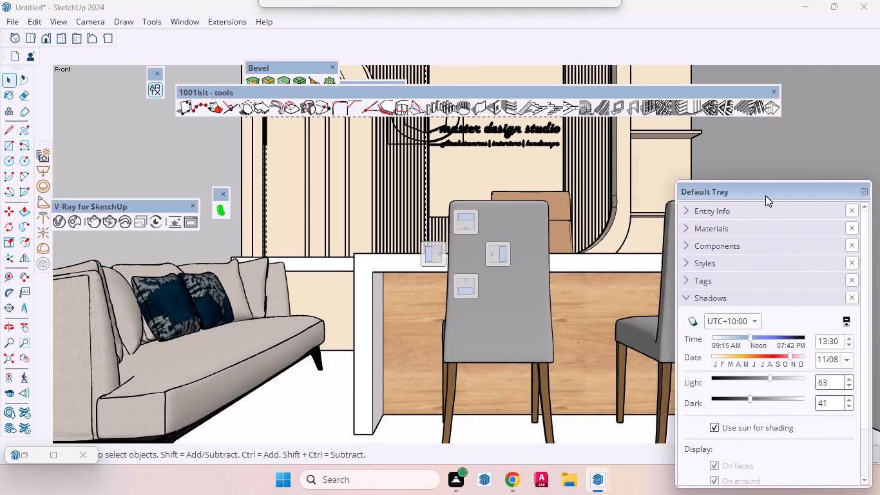
{"action": "left_click_drag", "start_coordinate": [765, 195], "coordinate": [760, 208]}
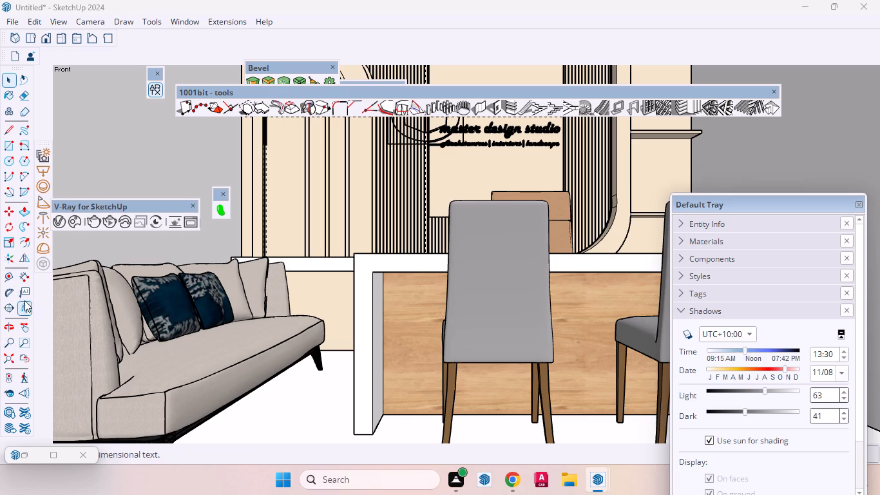
{"action": "left_click", "coordinate": [24, 322]}
{"action": "left_click_drag", "start_coordinate": [503, 239], "coordinate": [504, 306]}
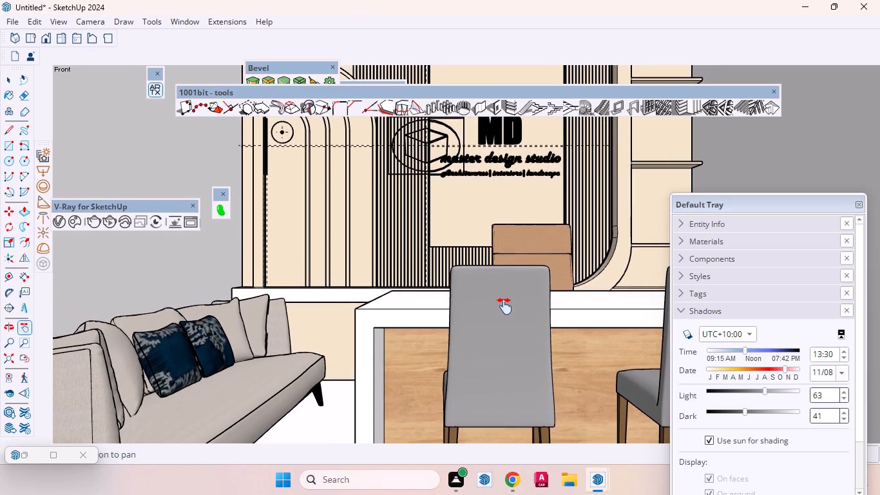
{"action": "left_click_drag", "start_coordinate": [504, 306], "coordinate": [504, 307]}
{"action": "left_click_drag", "start_coordinate": [502, 294], "coordinate": [502, 349]}
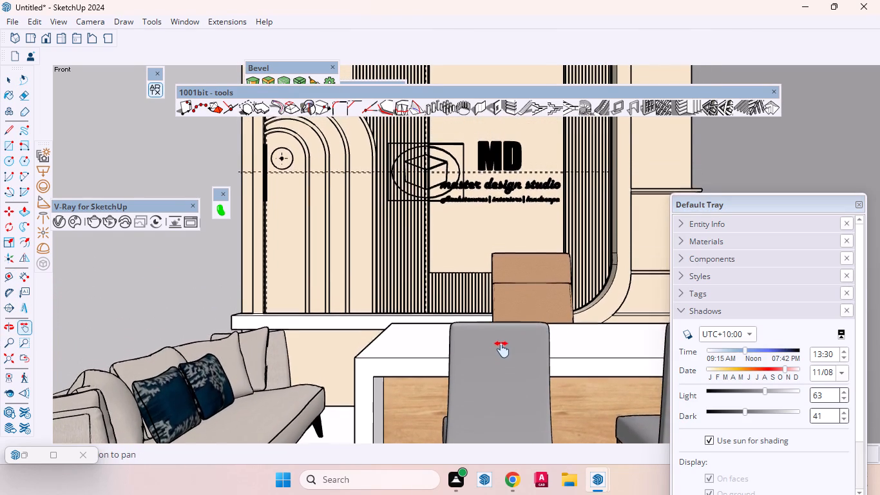
{"action": "left_click_drag", "start_coordinate": [502, 349], "coordinate": [502, 365]}
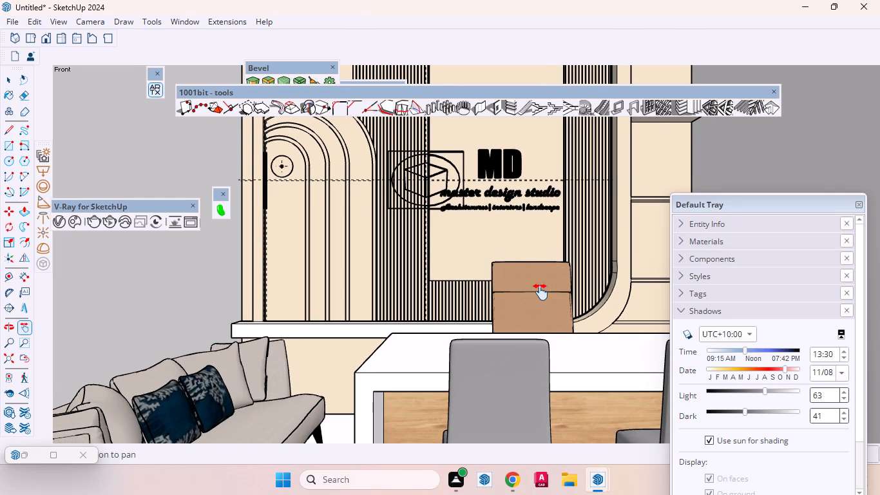
{"action": "left_click_drag", "start_coordinate": [540, 284], "coordinate": [541, 320]}
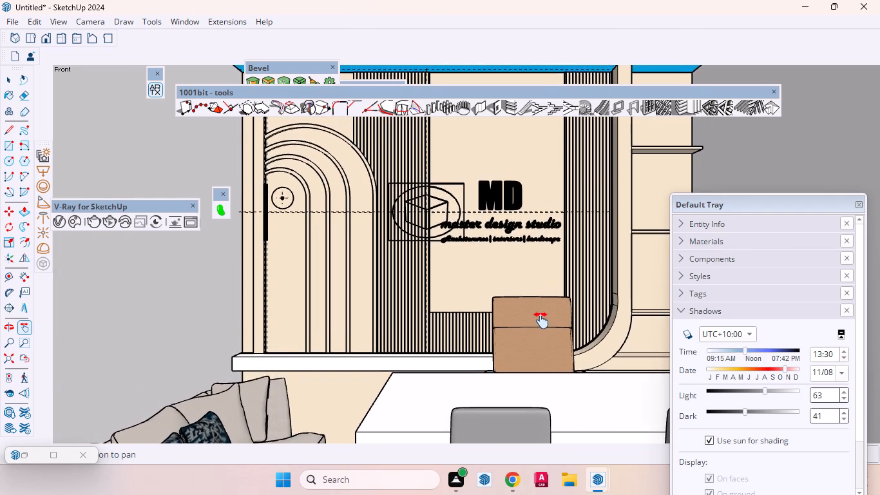
{"action": "left_click_drag", "start_coordinate": [541, 320], "coordinate": [543, 291]}
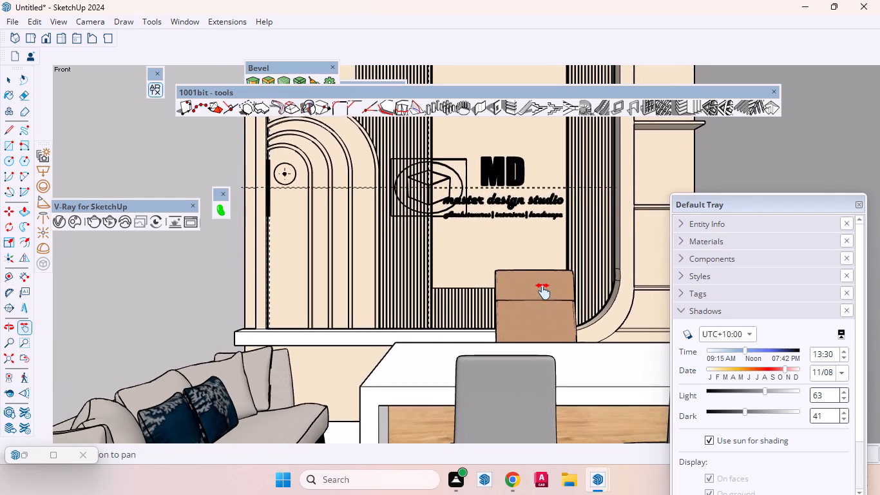
{"action": "left_click_drag", "start_coordinate": [543, 291], "coordinate": [533, 305]}
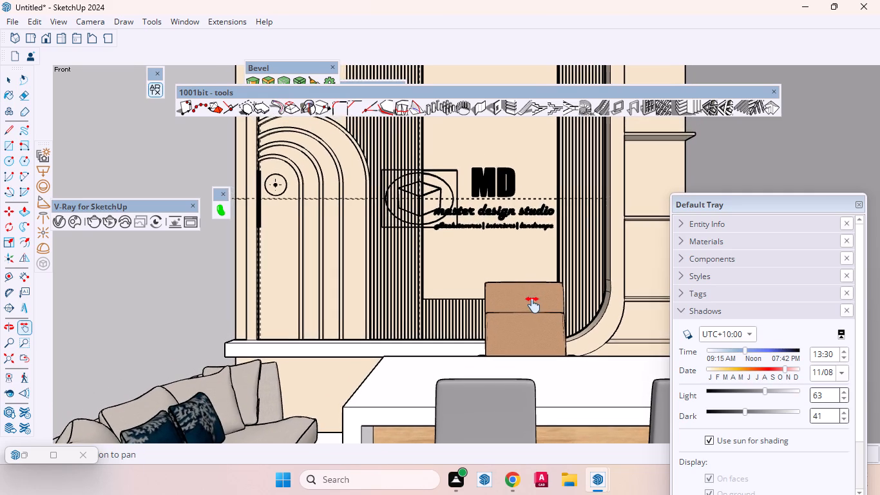
{"action": "left_click_drag", "start_coordinate": [533, 305], "coordinate": [533, 312]}
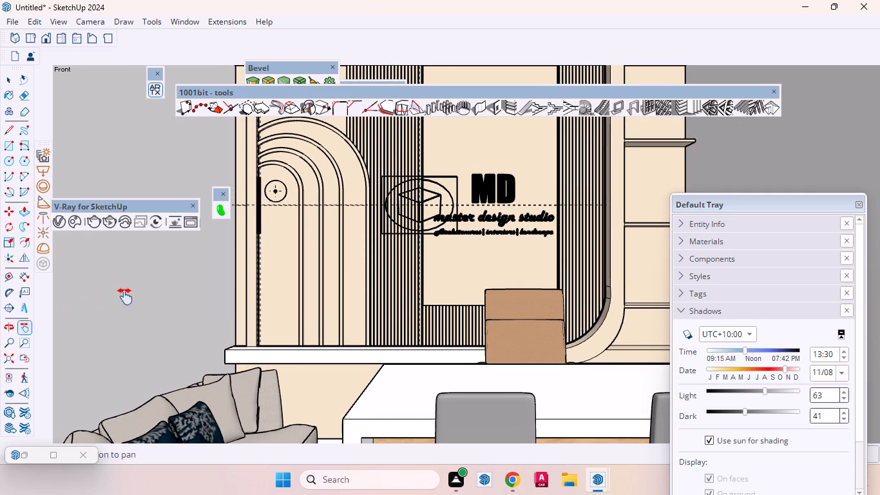
{"action": "left_click", "coordinate": [11, 83]}
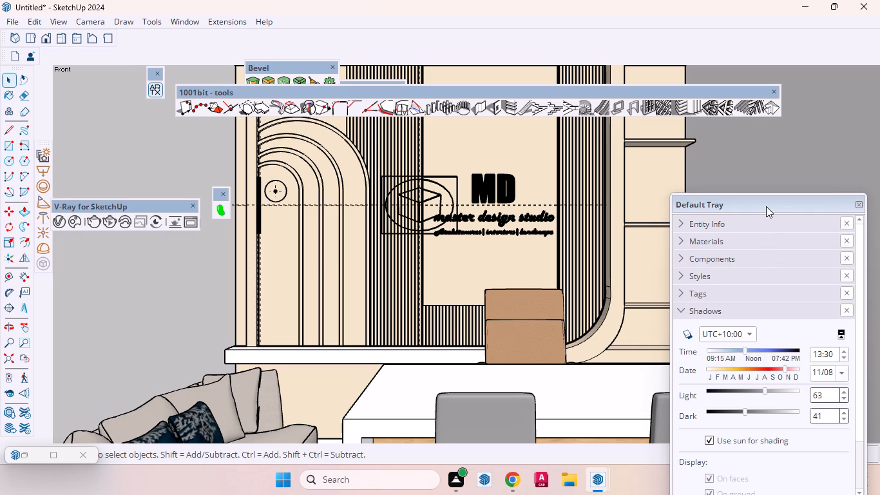
{"action": "left_click_drag", "start_coordinate": [766, 206], "coordinate": [771, 313]}
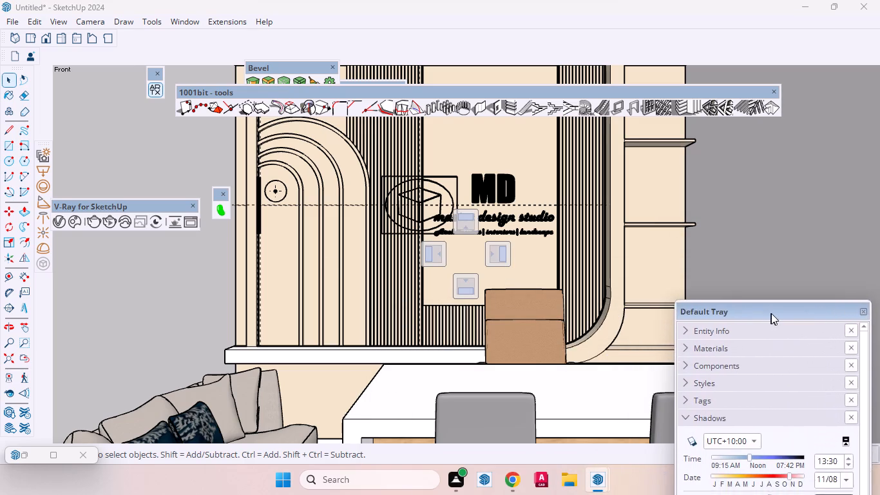
{"action": "left_click_drag", "start_coordinate": [771, 313], "coordinate": [798, 251]}
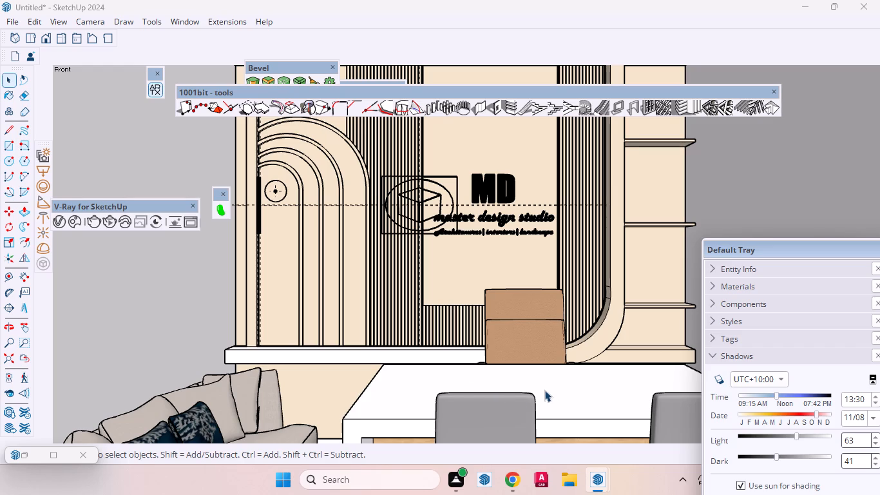
{"action": "left_click", "coordinate": [61, 21]}
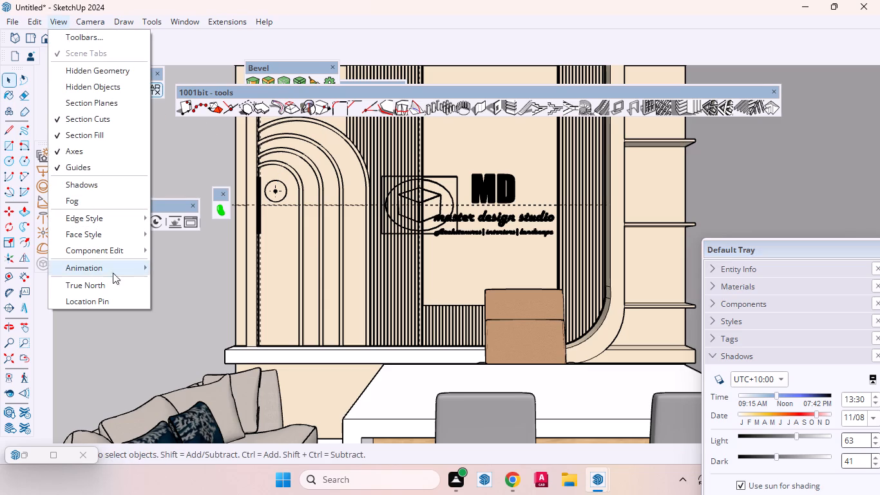
{"action": "left_click", "coordinate": [238, 274]}
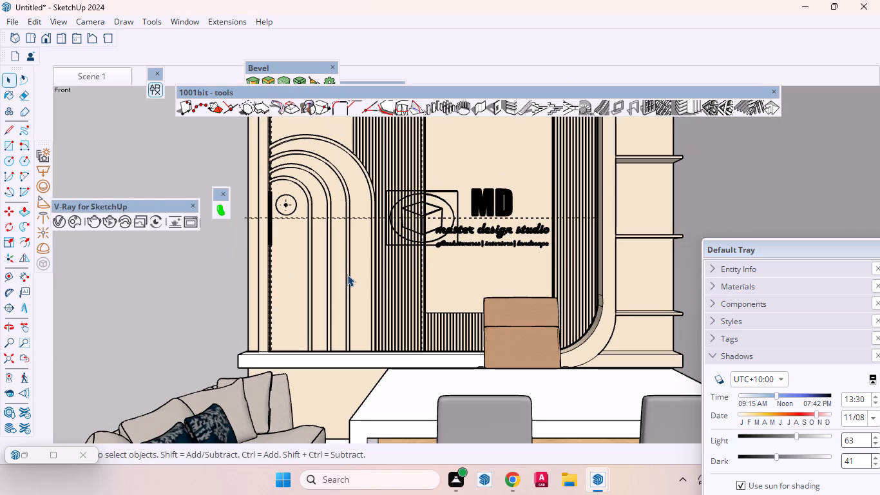
Compare the room's back wall, sofa, desk and chairs with the reference image in the front view.
{"action": "scroll", "coordinate": [441, 303], "scroll_direction": "down", "scroll_amount": 7}
{"action": "scroll", "coordinate": [515, 331], "scroll_direction": "up", "scroll_amount": 1}
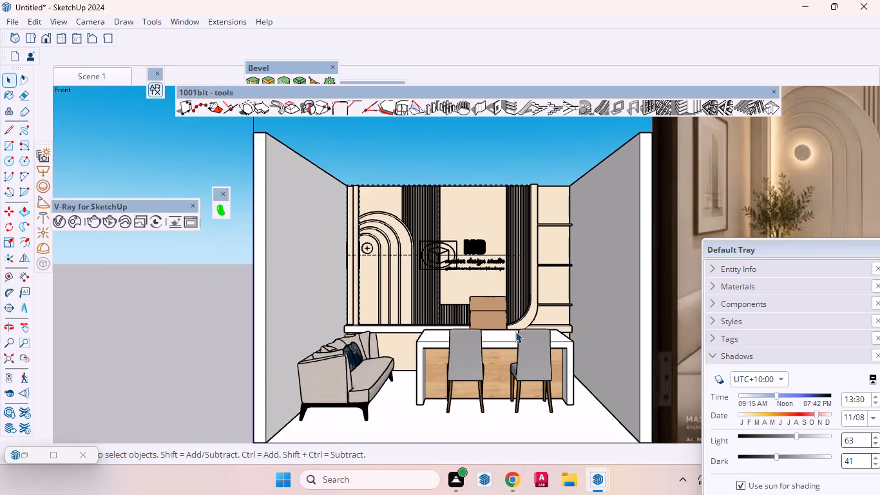
{"action": "scroll", "coordinate": [515, 331], "scroll_direction": "up", "scroll_amount": 4}
{"action": "scroll", "coordinate": [495, 352], "scroll_direction": "down", "scroll_amount": 2}
{"action": "scroll", "coordinate": [438, 163], "scroll_direction": "up", "scroll_amount": 1}
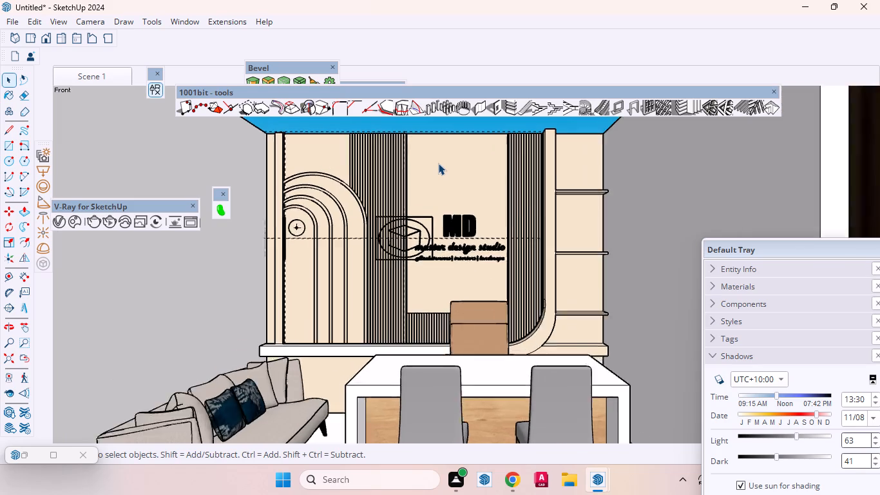
{"action": "scroll", "coordinate": [438, 163], "scroll_direction": "up", "scroll_amount": 1}
{"action": "scroll", "coordinate": [441, 159], "scroll_direction": "down", "scroll_amount": 1}
{"action": "scroll", "coordinate": [443, 229], "scroll_direction": "down", "scroll_amount": 2}
{"action": "scroll", "coordinate": [446, 260], "scroll_direction": "up", "scroll_amount": 1}
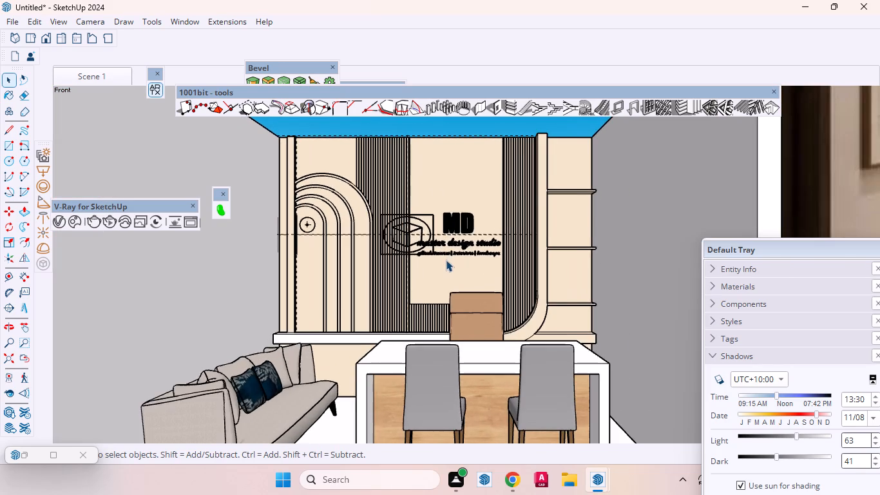
{"action": "scroll", "coordinate": [446, 260], "scroll_direction": "up", "scroll_amount": 1}
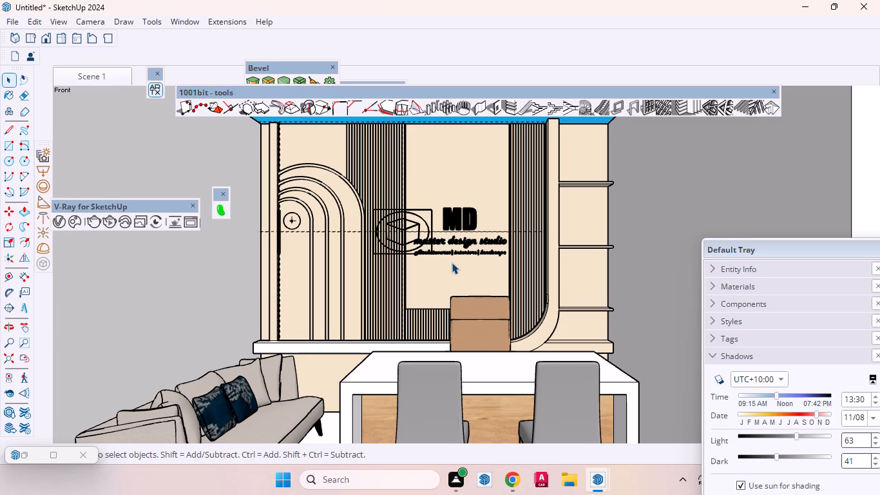
{"action": "scroll", "coordinate": [439, 262], "scroll_direction": "down", "scroll_amount": 8}
{"action": "scroll", "coordinate": [408, 266], "scroll_direction": "up", "scroll_amount": 1}
{"action": "scroll", "coordinate": [408, 266], "scroll_direction": "down", "scroll_amount": 5}
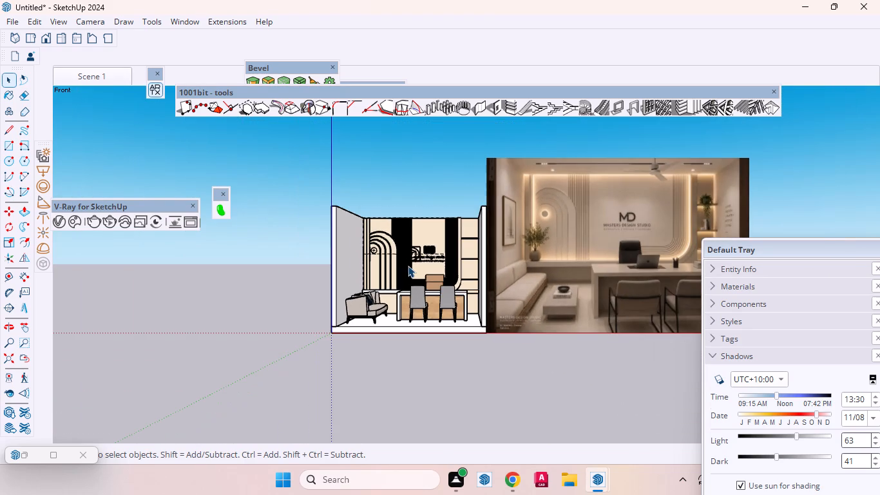
{"action": "scroll", "coordinate": [408, 266], "scroll_direction": "up", "scroll_amount": 1}
{"action": "scroll", "coordinate": [403, 266], "scroll_direction": "down", "scroll_amount": 2}
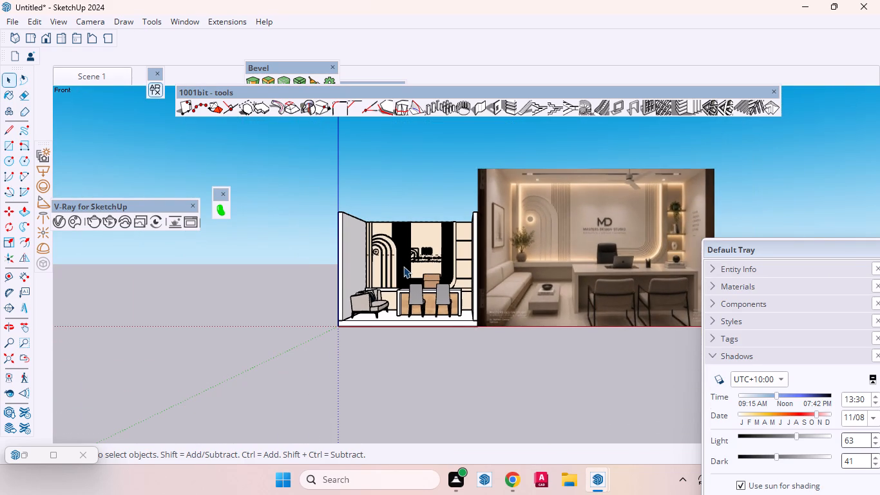
Add a second scene from a slightly wider front view showing the back wall, sofa, desk and both grey chairs.
{"action": "scroll", "coordinate": [403, 266], "scroll_direction": "up", "scroll_amount": 8}
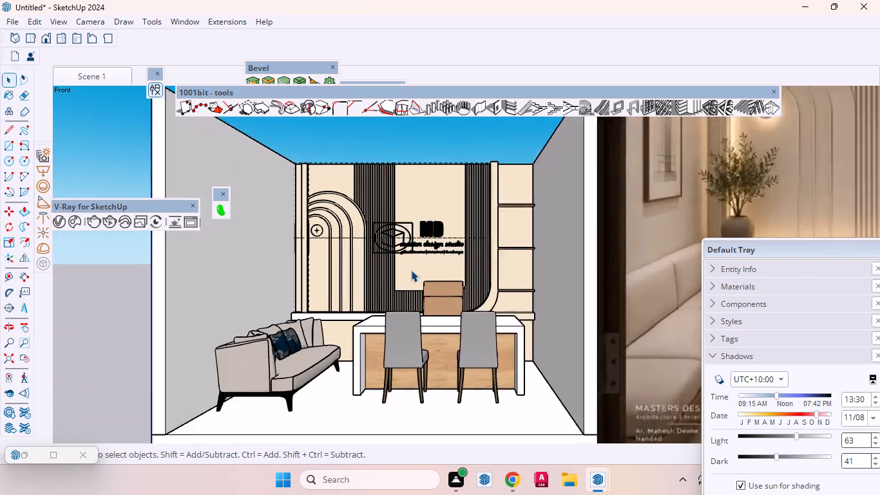
{"action": "scroll", "coordinate": [411, 270], "scroll_direction": "up", "scroll_amount": 3}
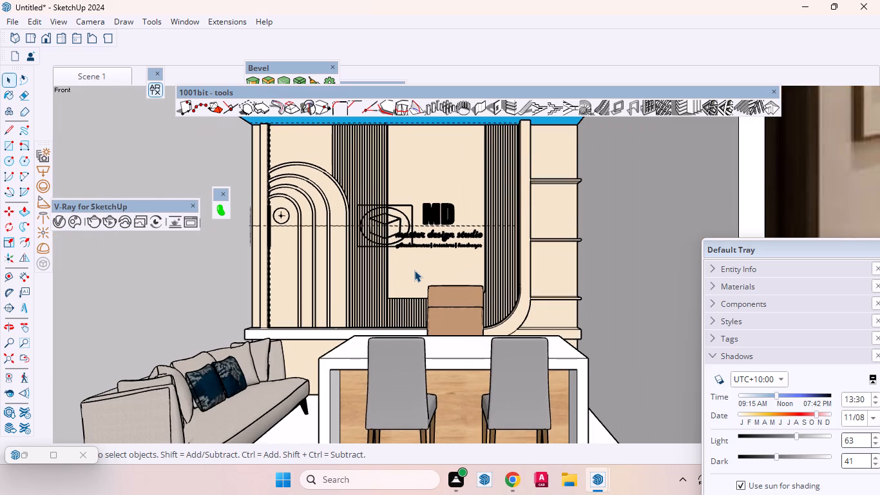
{"action": "scroll", "coordinate": [414, 270], "scroll_direction": "up", "scroll_amount": 1}
{"action": "scroll", "coordinate": [414, 270], "scroll_direction": "down", "scroll_amount": 1}
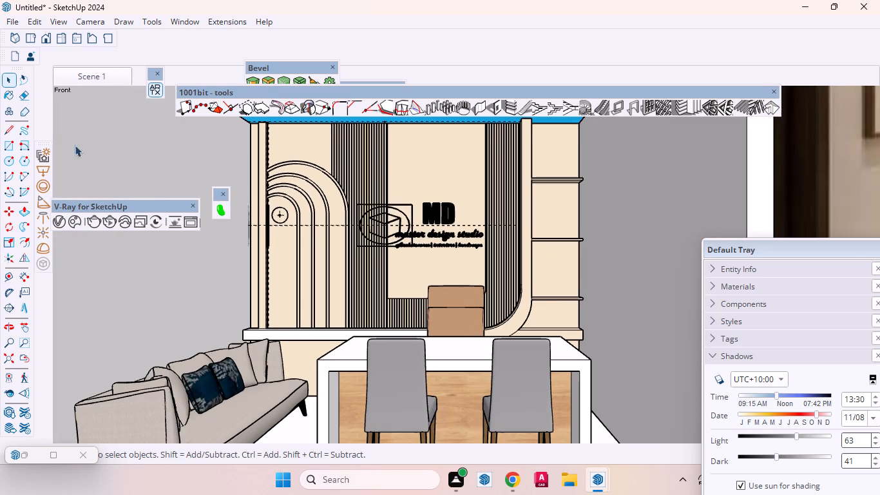
{"action": "right_click", "coordinate": [92, 77]}
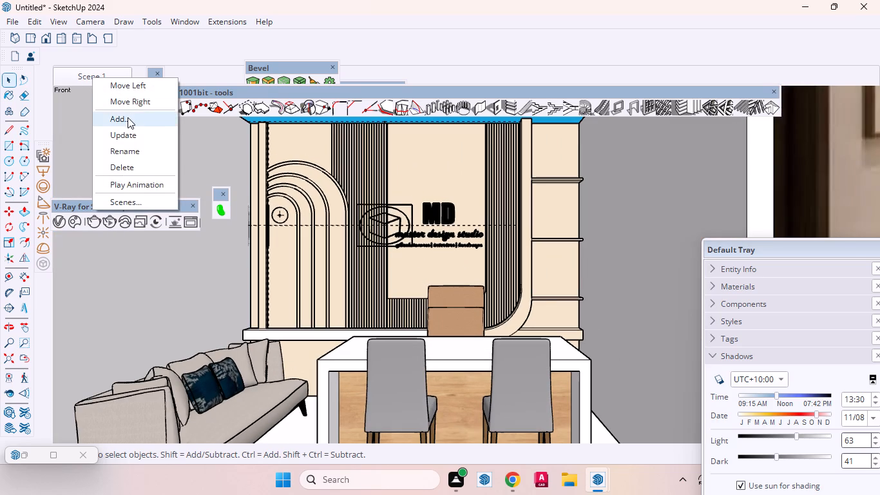
{"action": "left_click", "coordinate": [128, 117]}
Recall Scene 2 and Scene 1 in turn, and examine the room's framing against the reference image.
{"action": "scroll", "coordinate": [263, 254], "scroll_direction": "down", "scroll_amount": 4}
{"action": "scroll", "coordinate": [261, 257], "scroll_direction": "up", "scroll_amount": 1}
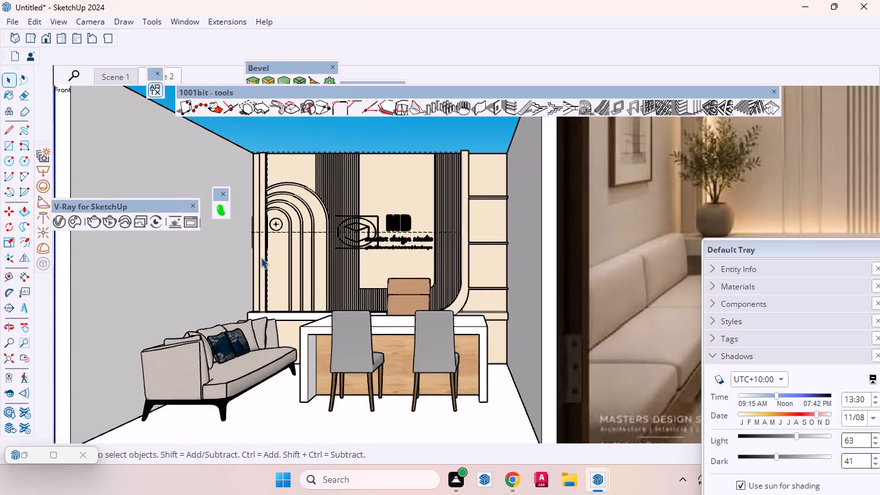
{"action": "scroll", "coordinate": [261, 257], "scroll_direction": "down", "scroll_amount": 10}
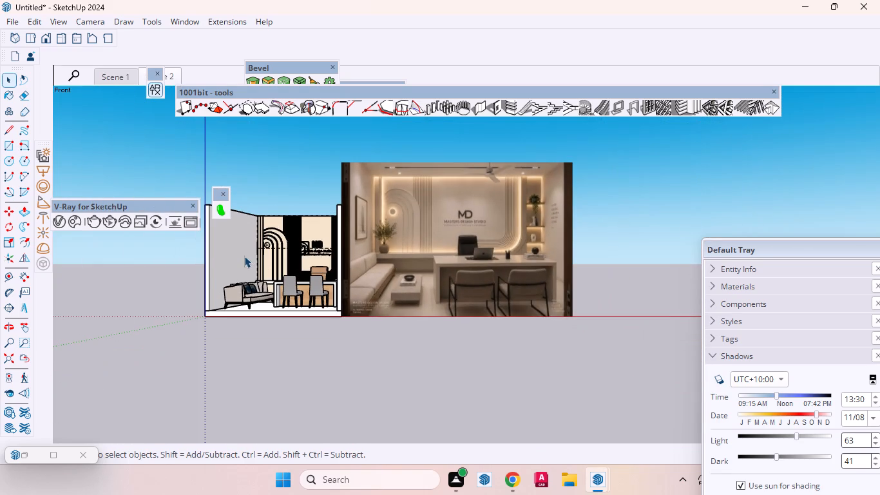
{"action": "left_click", "coordinate": [139, 75]}
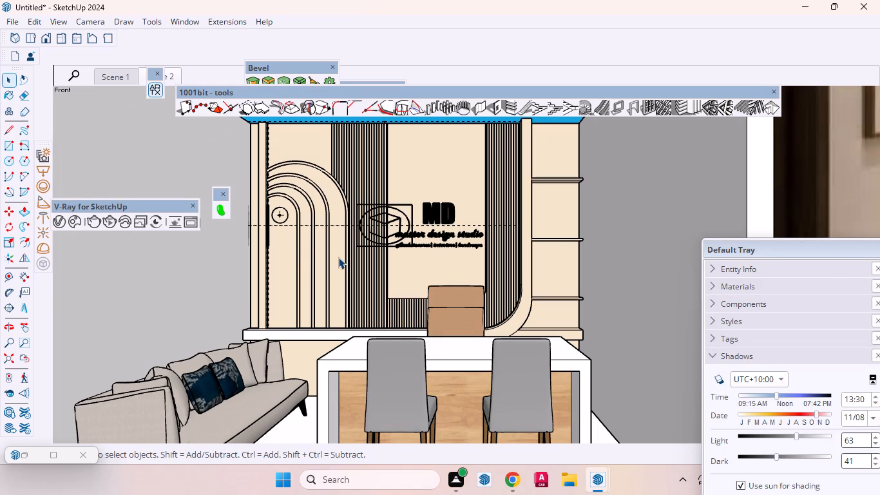
{"action": "left_click", "coordinate": [51, 41]}
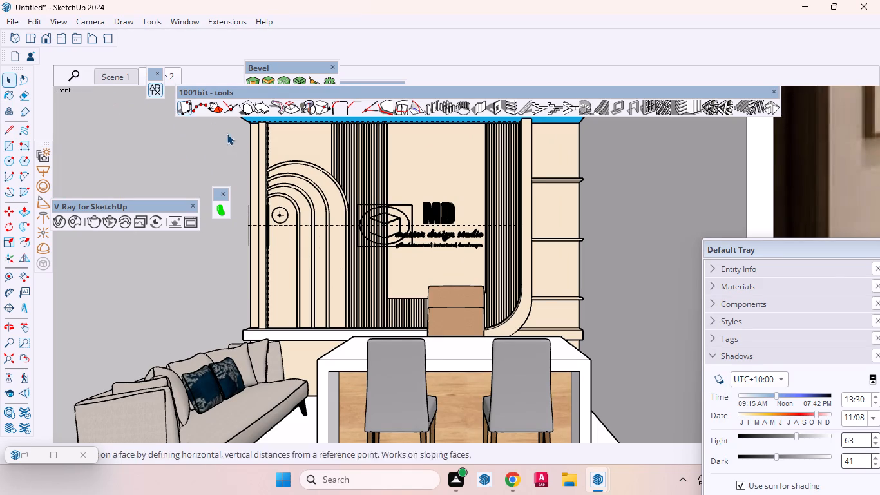
{"action": "left_click", "coordinate": [113, 73]}
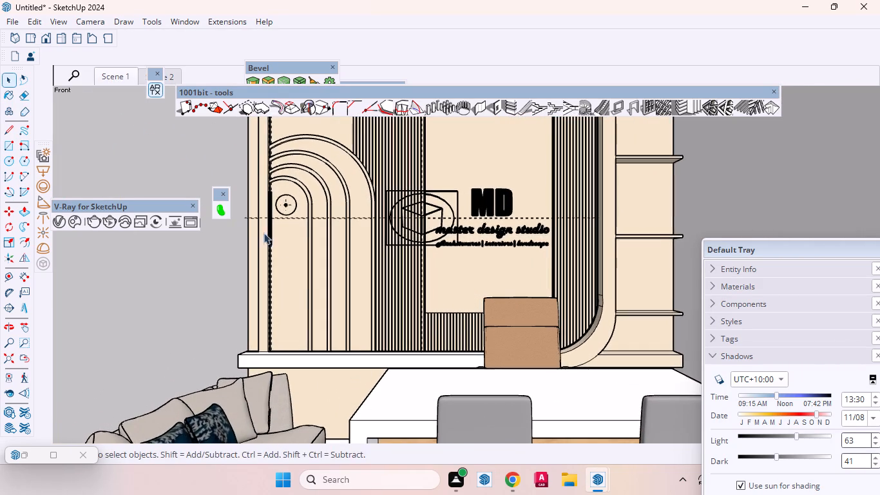
{"action": "scroll", "coordinate": [309, 287], "scroll_direction": "down", "scroll_amount": 16}
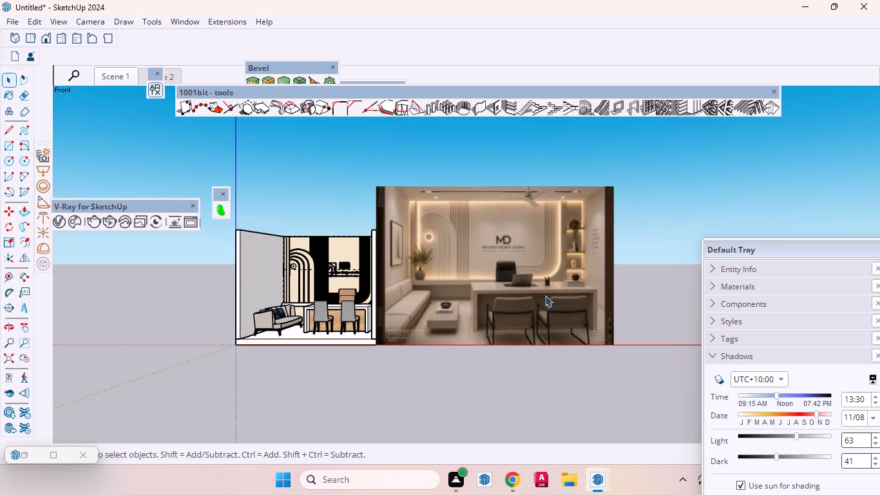
{"action": "scroll", "coordinate": [580, 290], "scroll_direction": "up", "scroll_amount": 8}
{"action": "scroll", "coordinate": [477, 298], "scroll_direction": "down", "scroll_amount": 11}
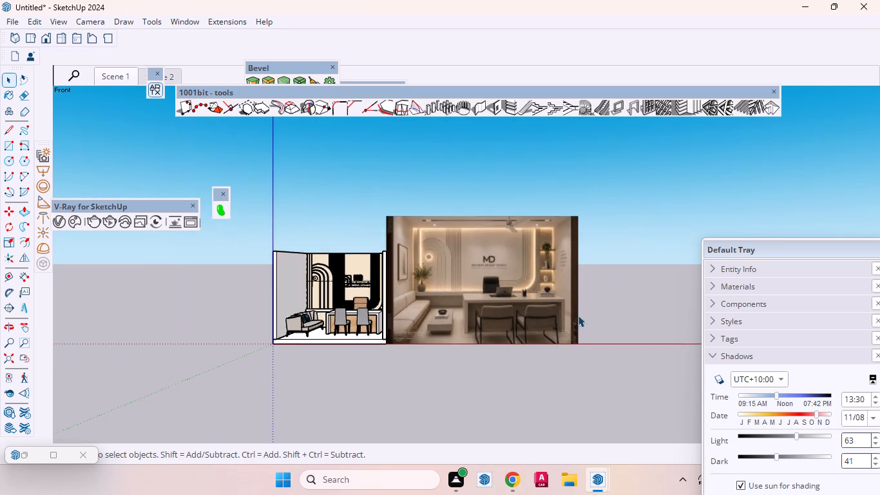
{"action": "scroll", "coordinate": [586, 316], "scroll_direction": "down", "scroll_amount": 5}
{"action": "scroll", "coordinate": [437, 281], "scroll_direction": "up", "scroll_amount": 11}
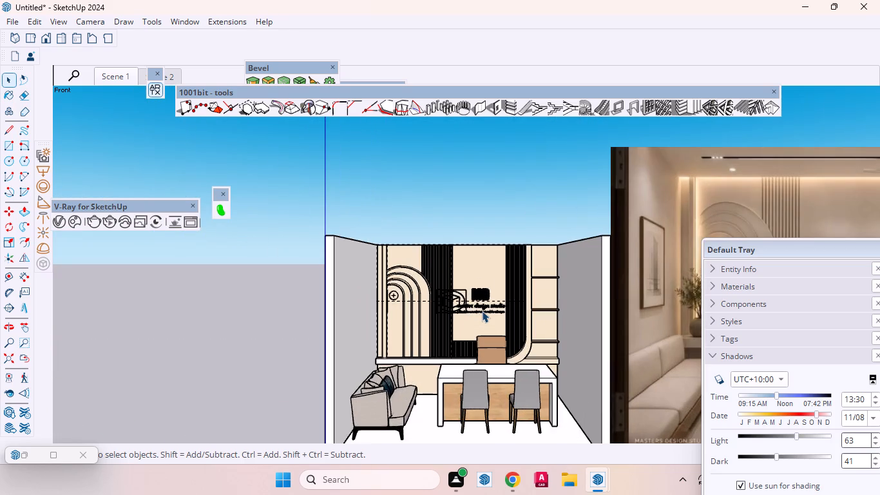